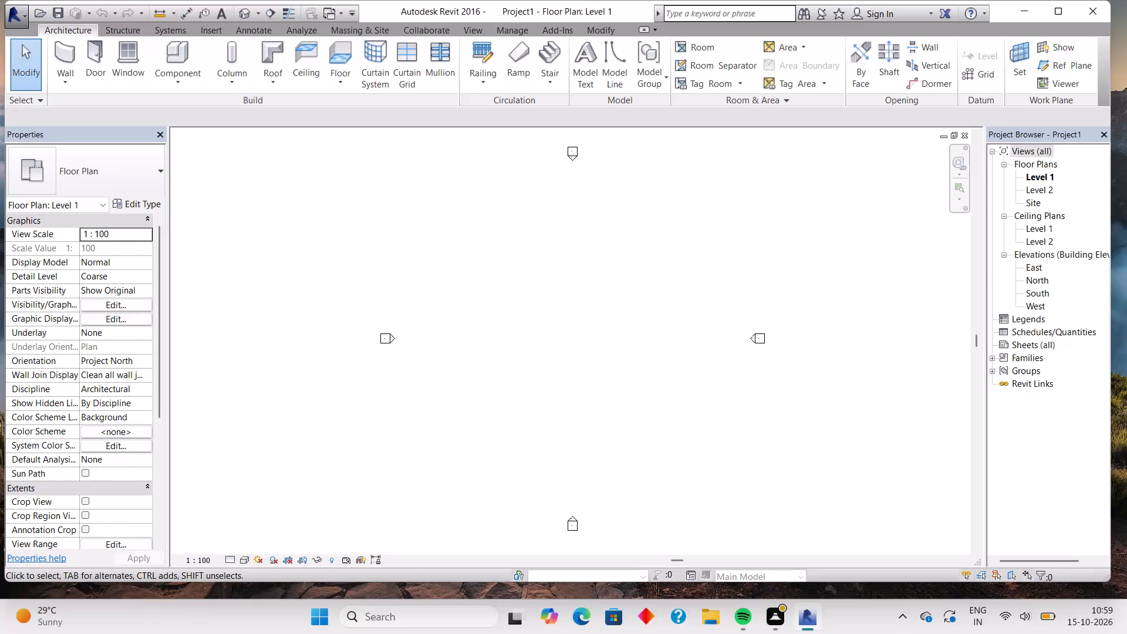
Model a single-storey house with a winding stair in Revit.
Set the project's length units to feet and fractional inches.
type("UN")
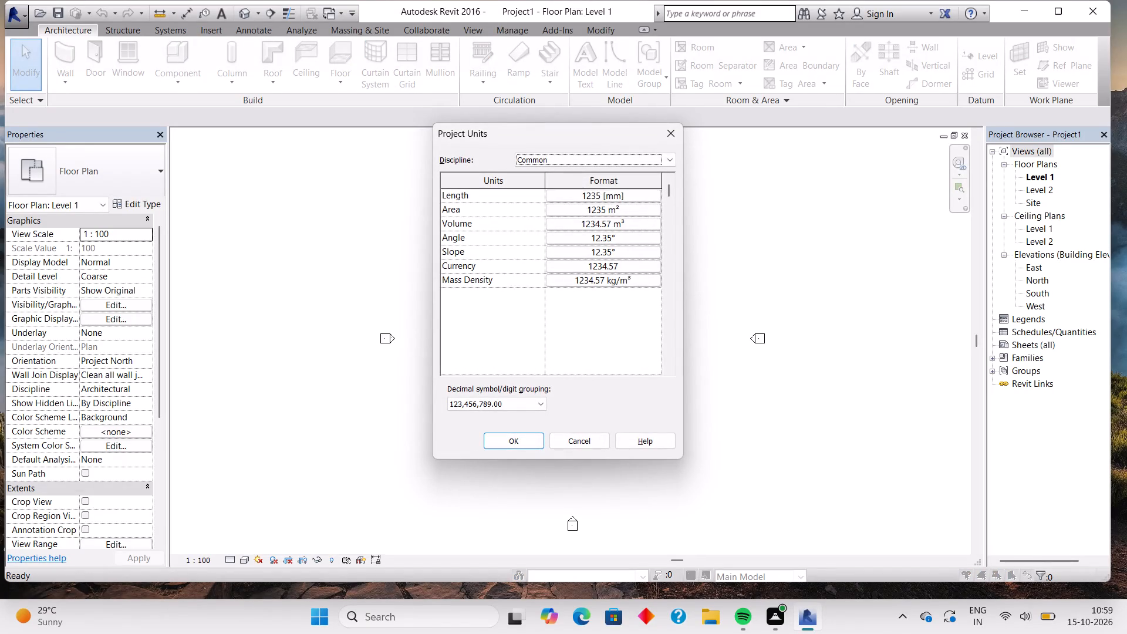
left_click(592, 201)
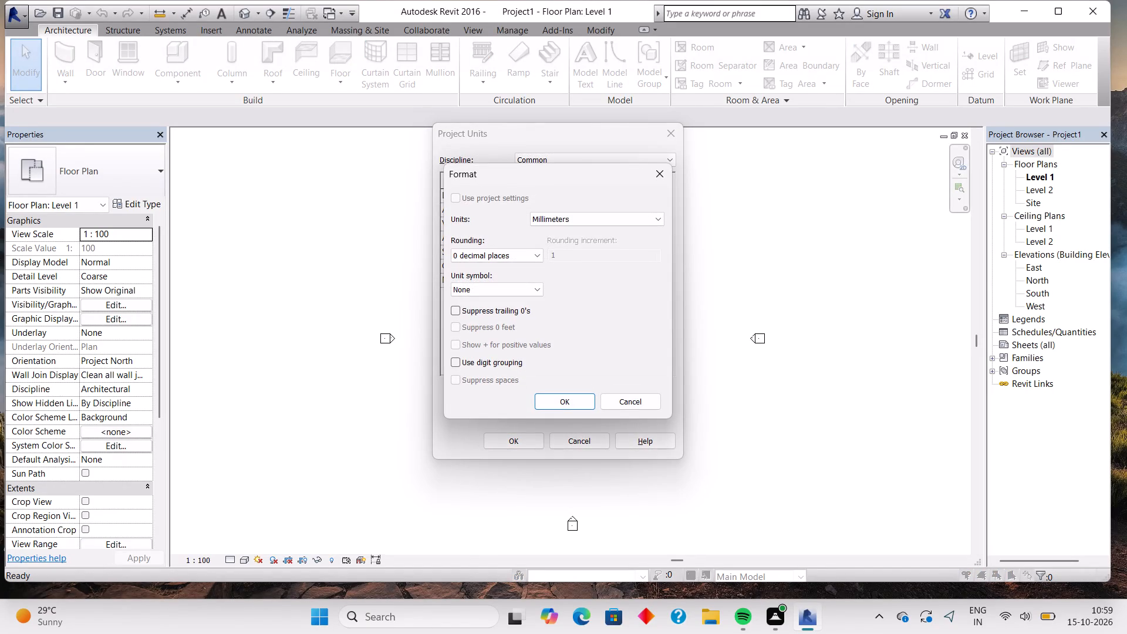
left_click(552, 216)
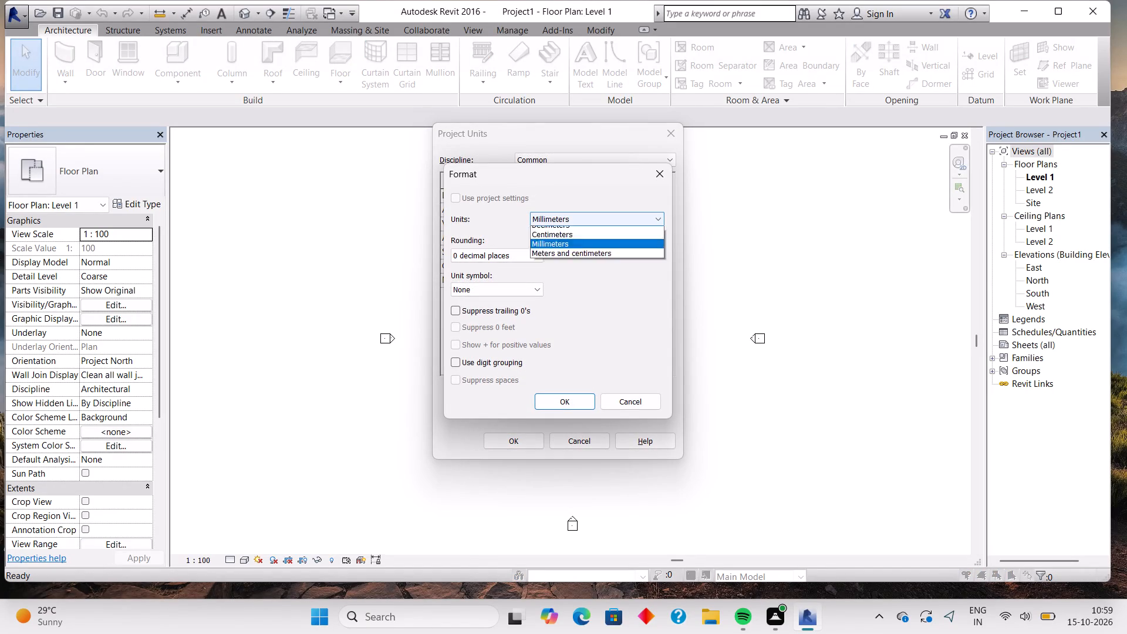
left_click(568, 245)
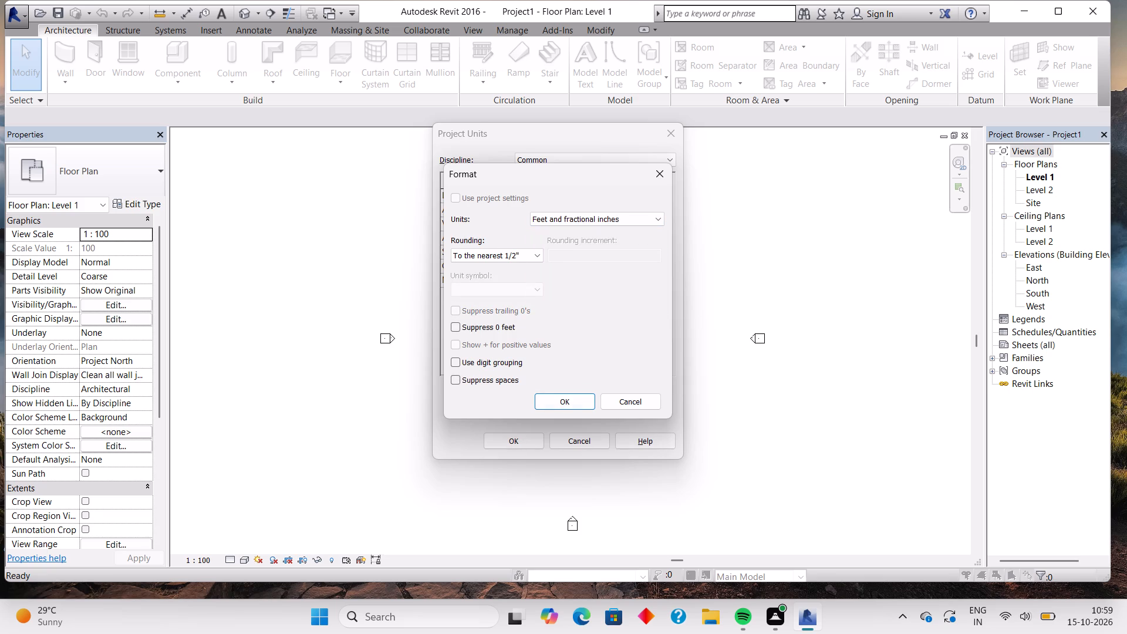
left_click(582, 399)
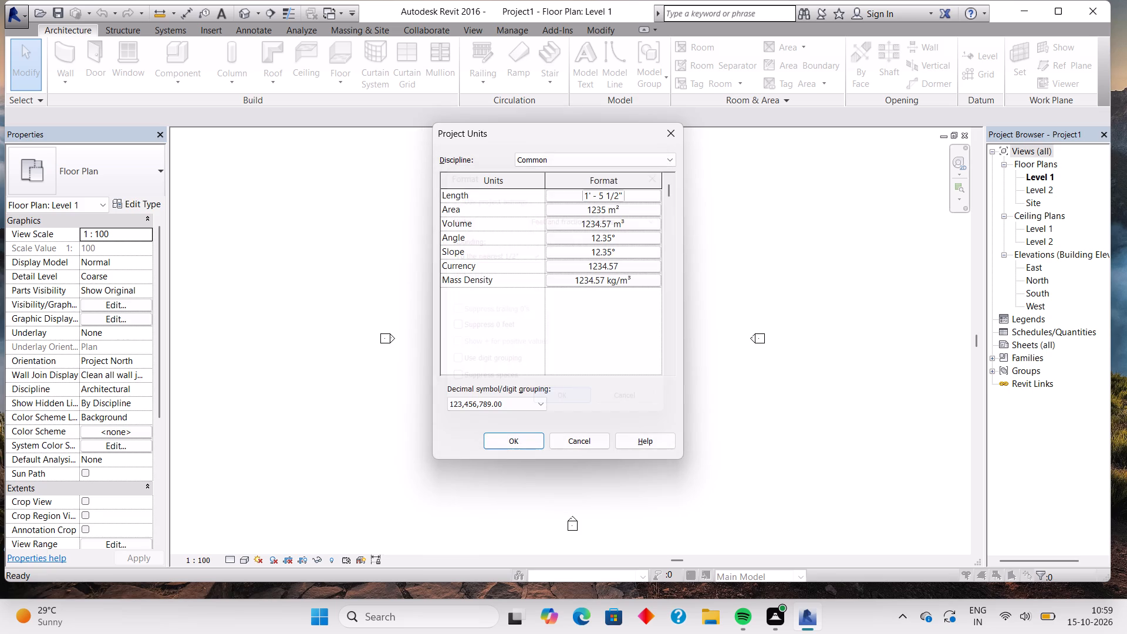
left_click(523, 446)
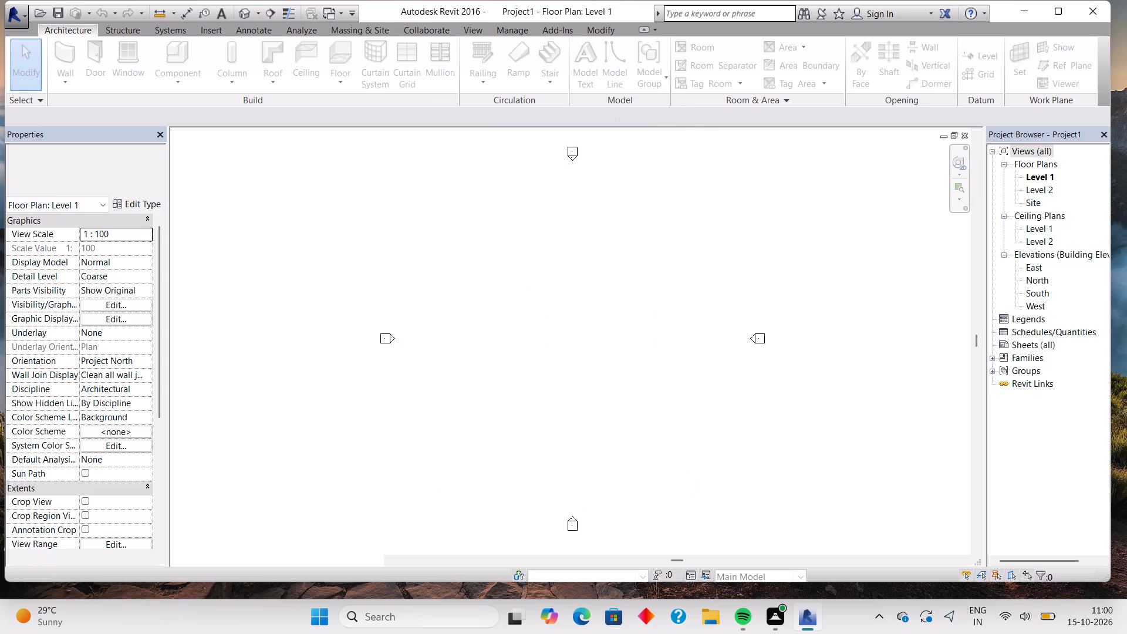
Draw a closed rectangle of Generic - 200mm walls on Level 1, 14' wide and about 40' long, between the elevation markers.
left_click(66, 50)
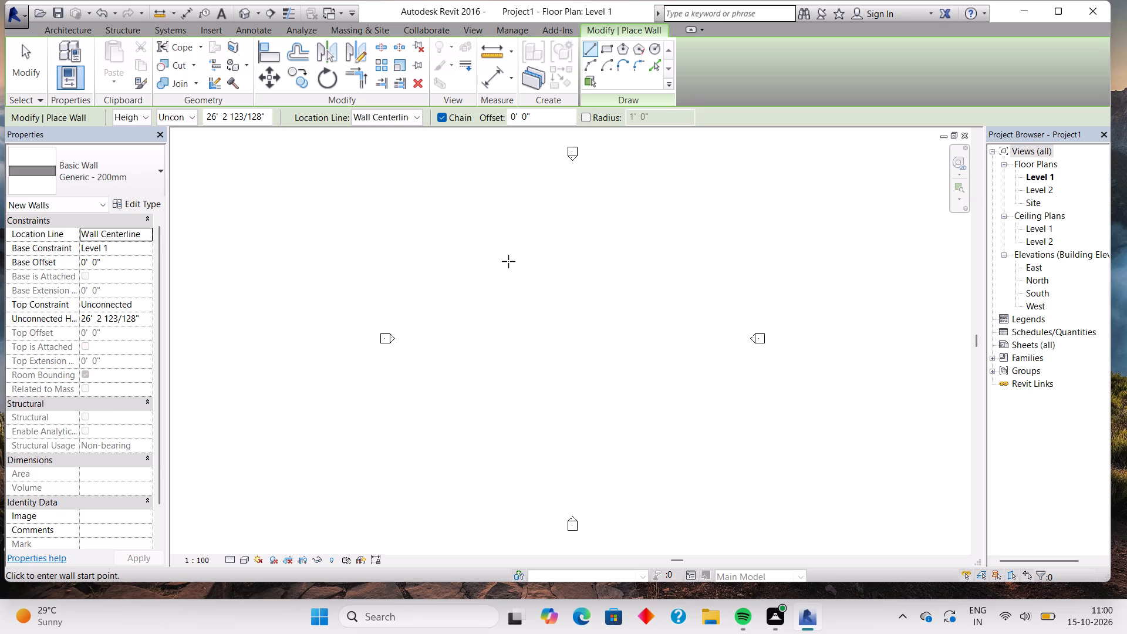
left_click(508, 261)
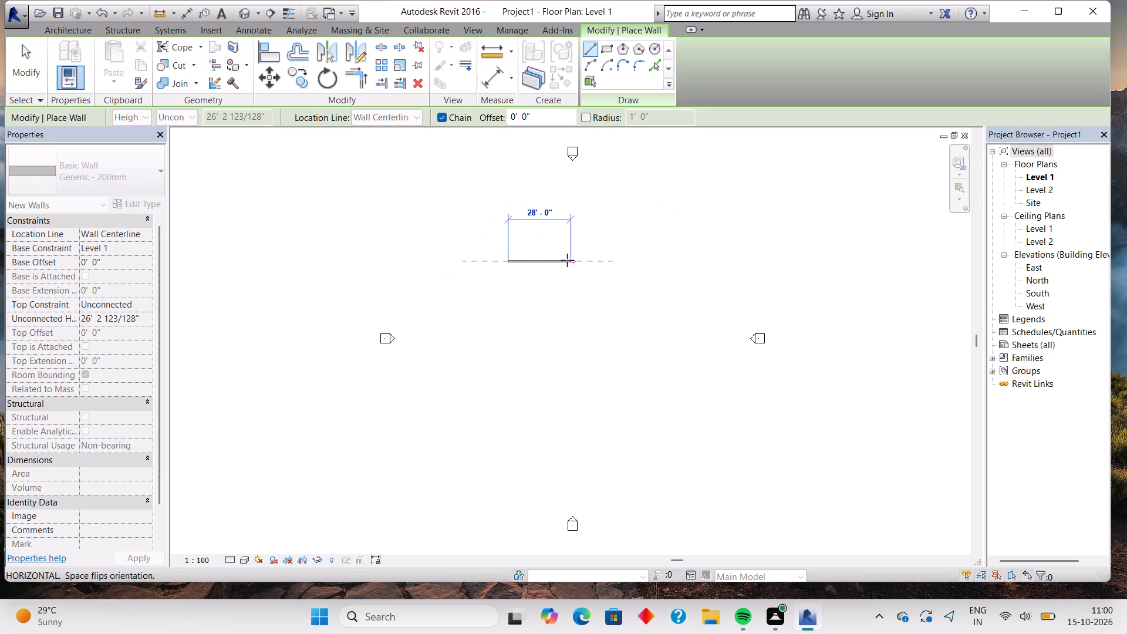
type("14")
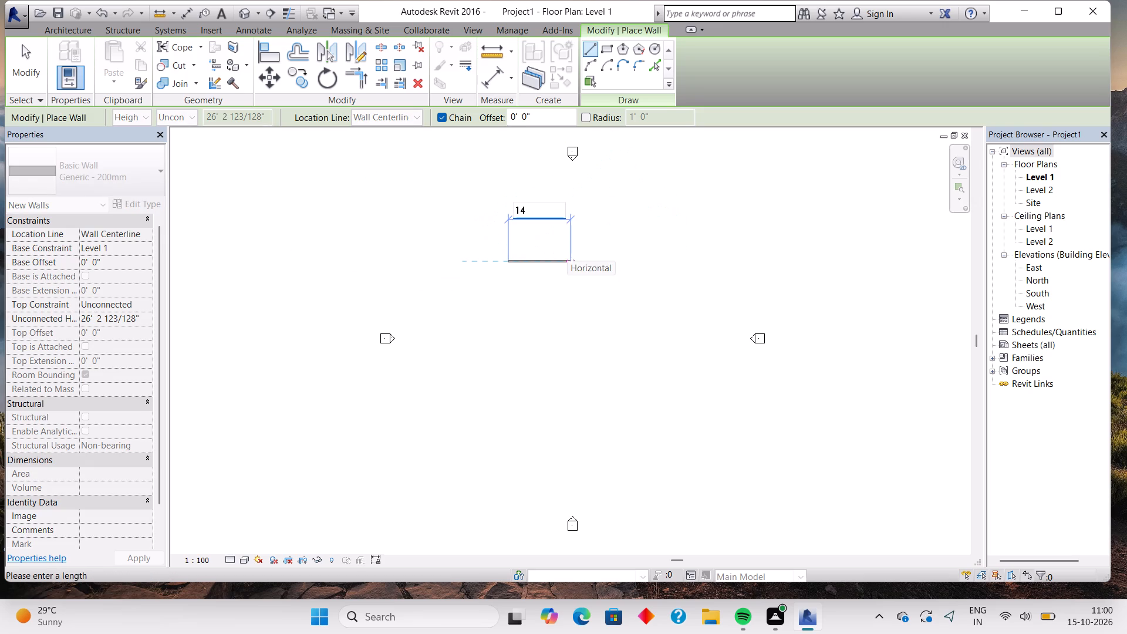
key("Return")
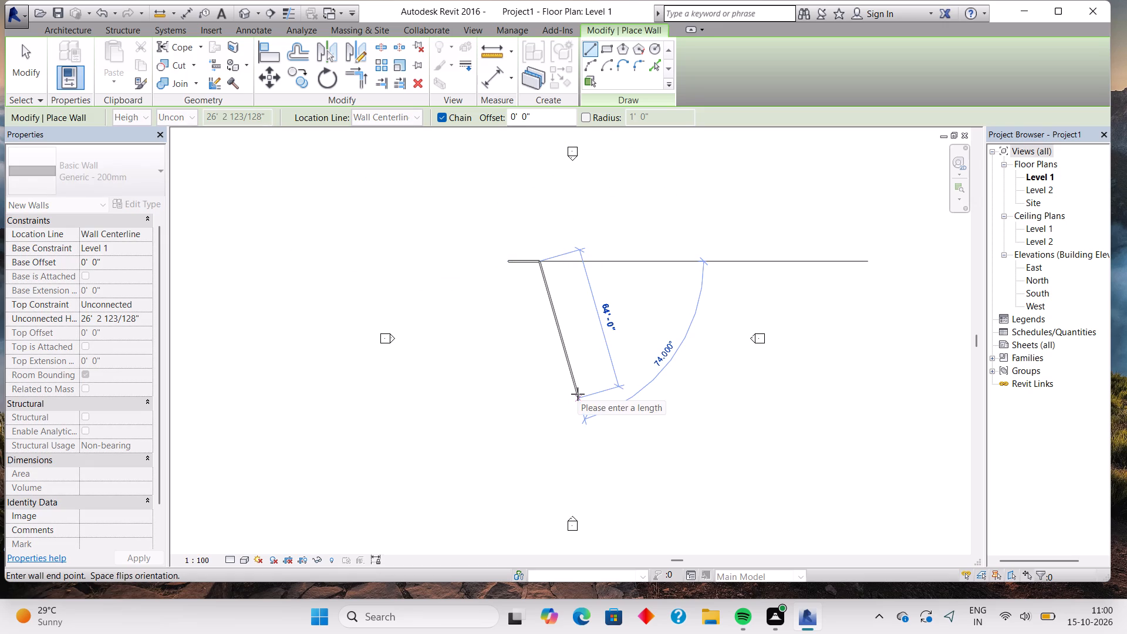
left_click(544, 347)
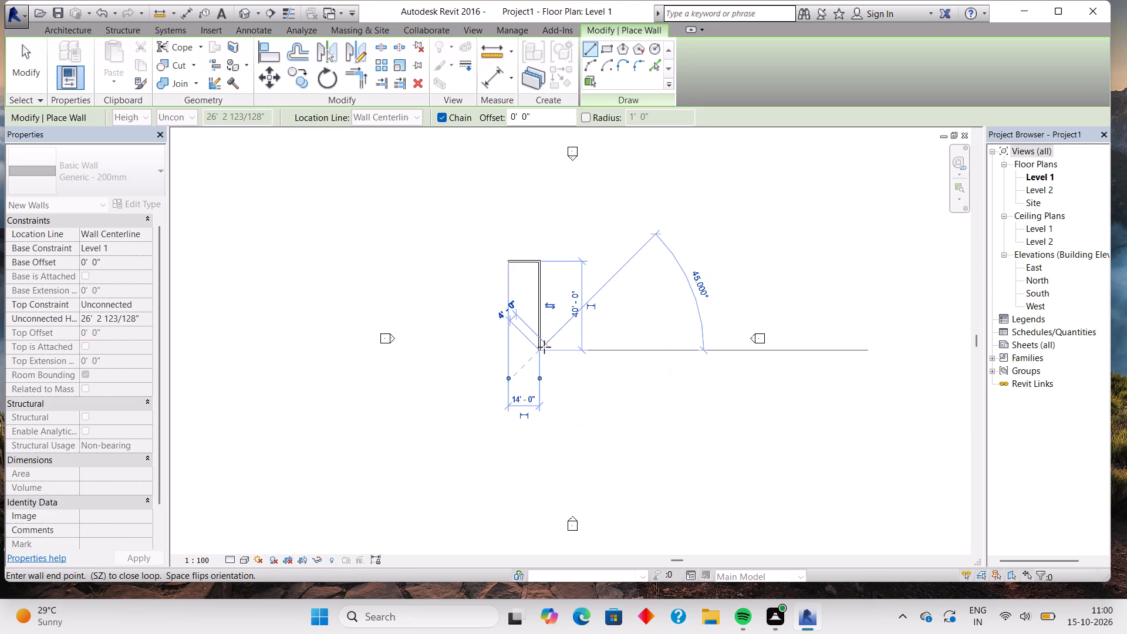
left_click(508, 357)
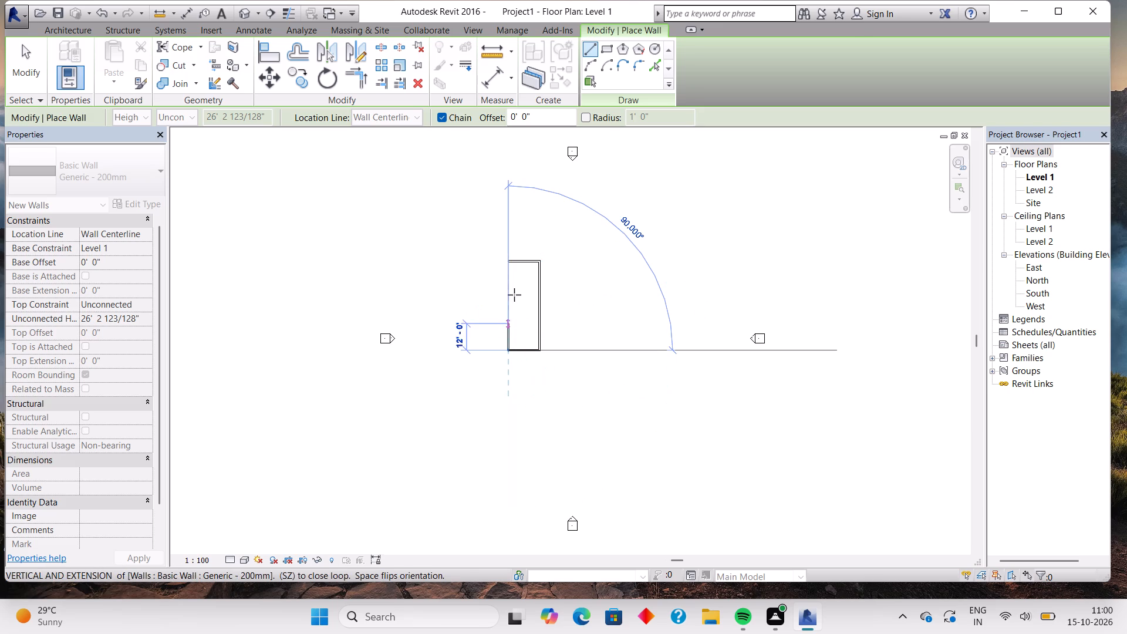
left_click(508, 264)
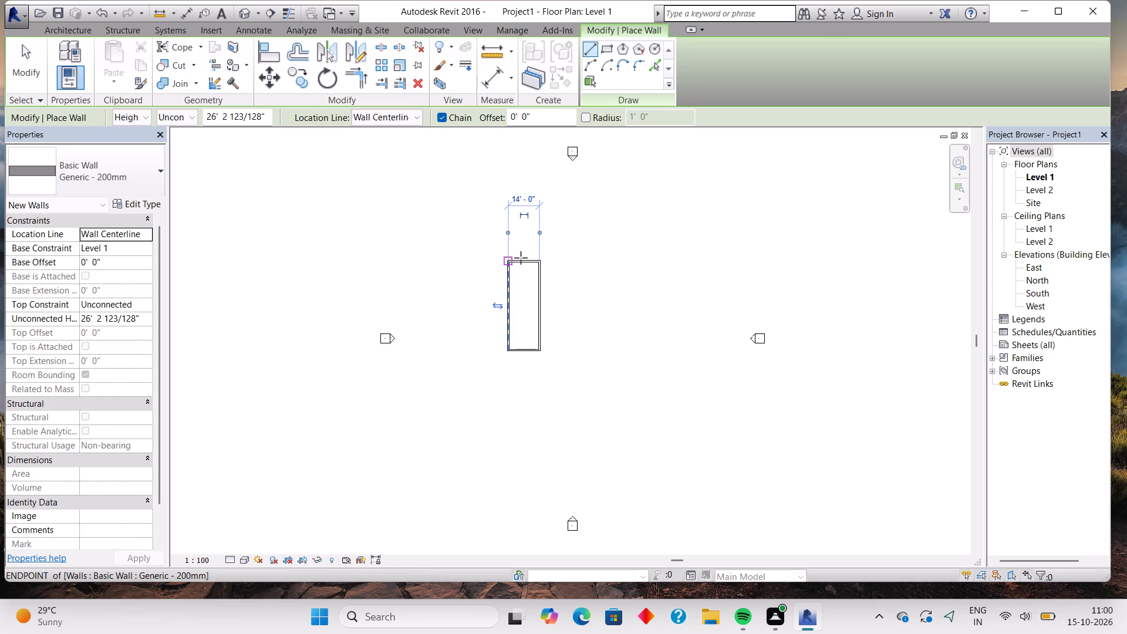
key("Escape")
scroll(514, 300, "up", 7)
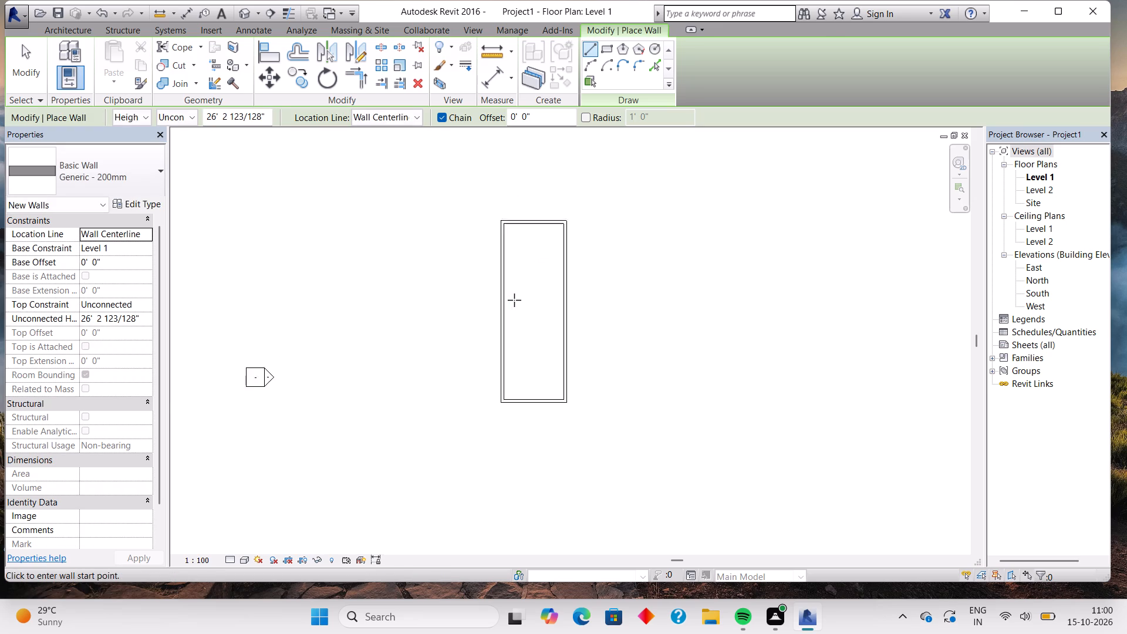
scroll(515, 301, "up", 1)
middle_click_drag(536, 277, 534, 310)
scroll(536, 277, "up", 1)
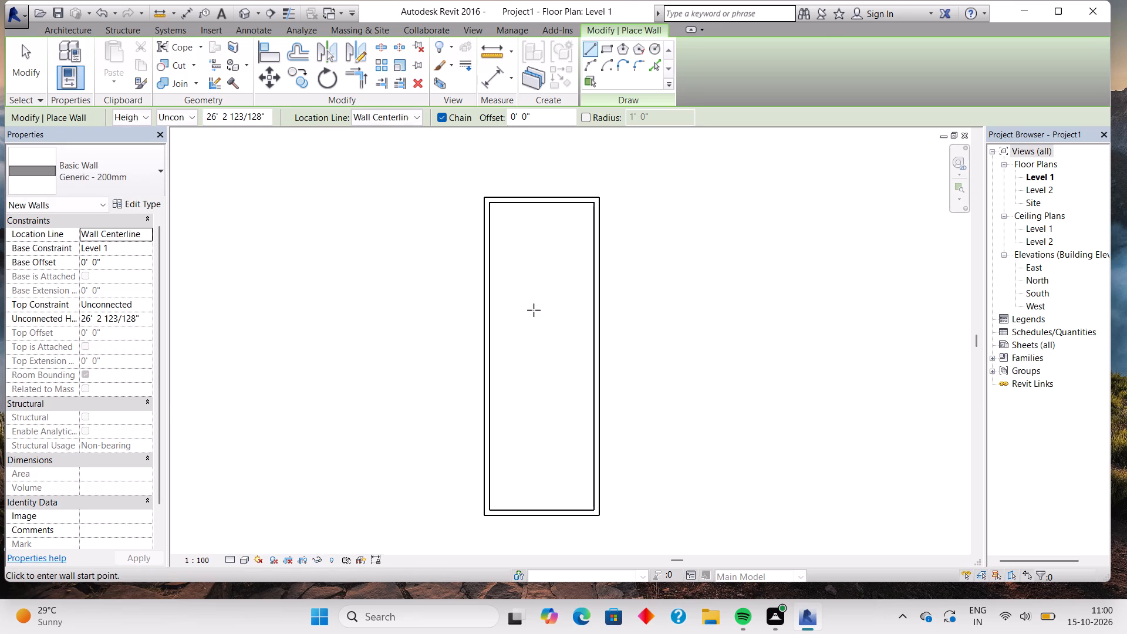
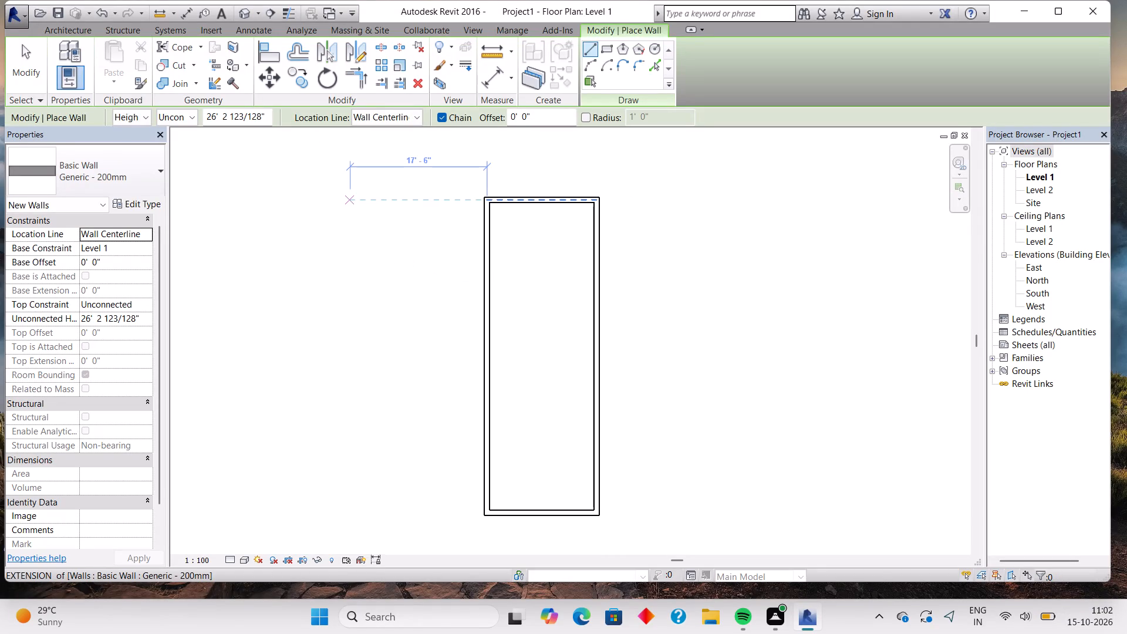
Enclose a small northeast corner room with a 7'-6" partition down from the north wall and a return wall to the east wall.
left_click(83, 23)
left_click(90, 26)
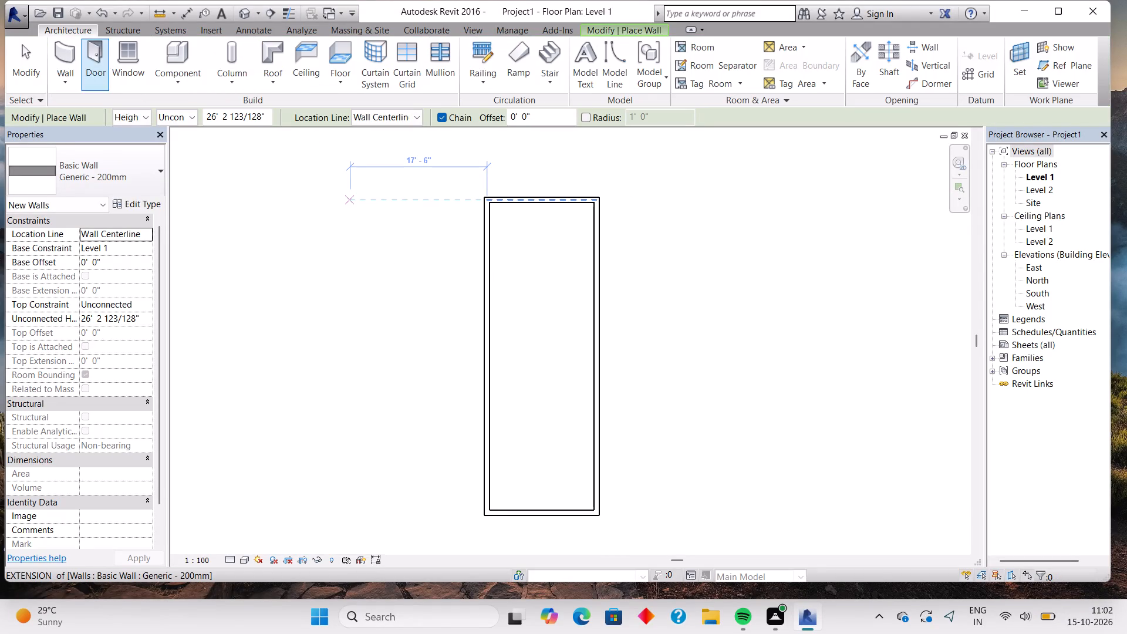
left_click(52, 46)
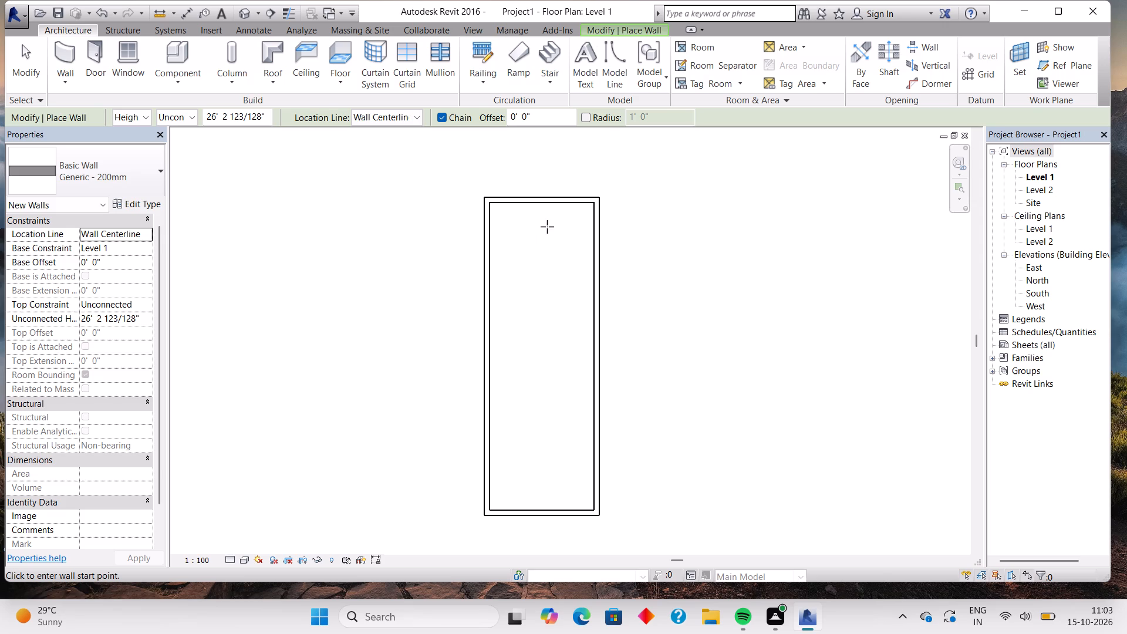
scroll(551, 232, "up", 5)
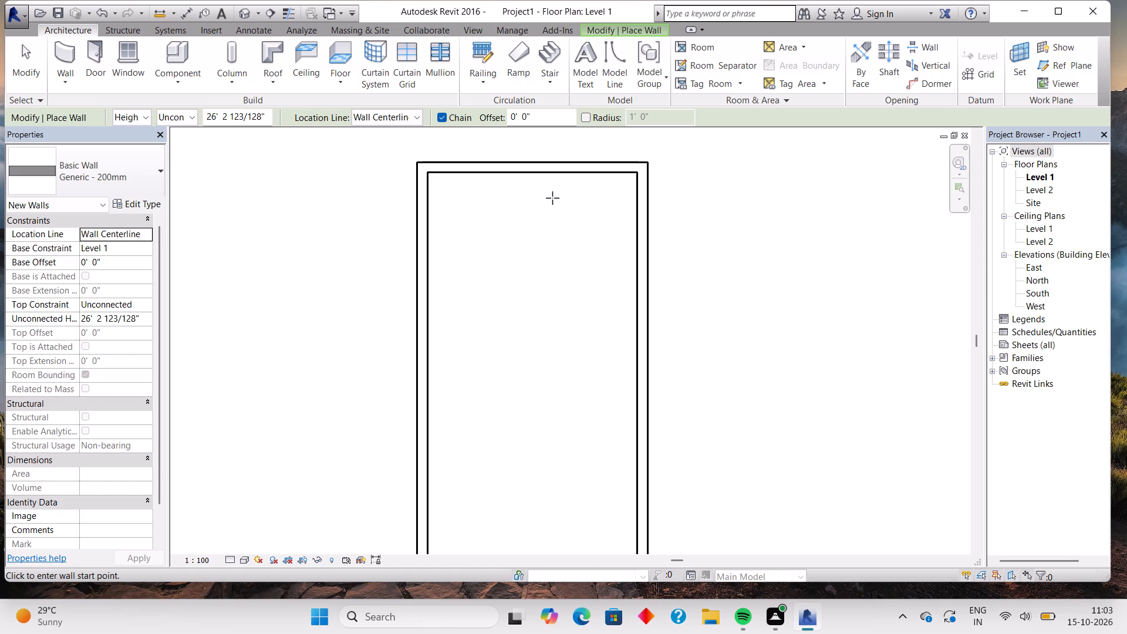
left_click(563, 174)
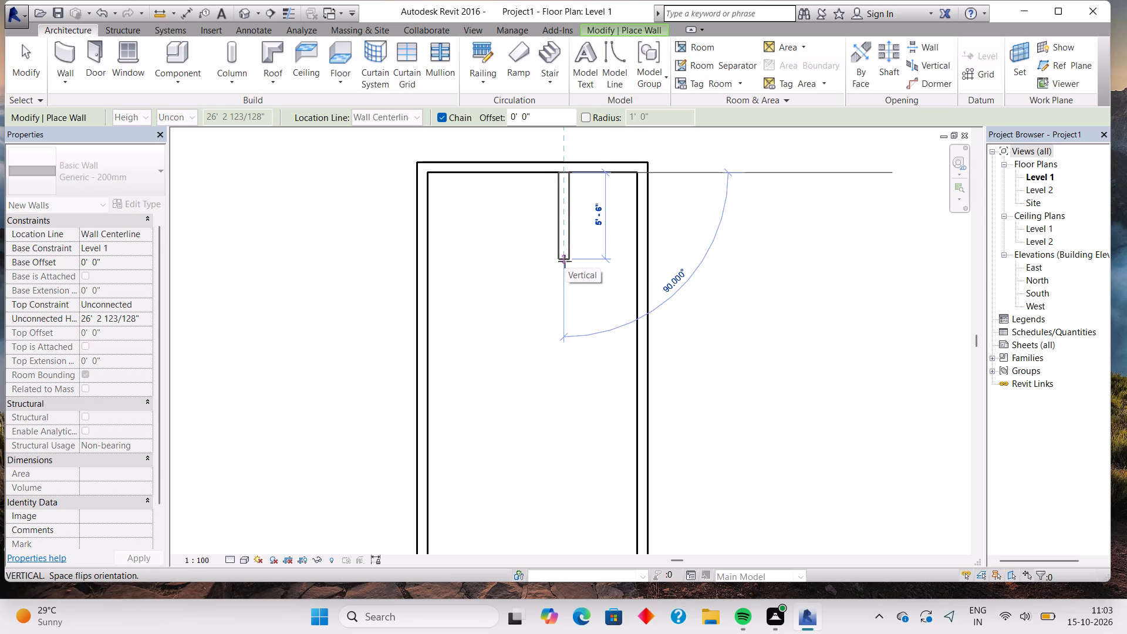
left_click(565, 294)
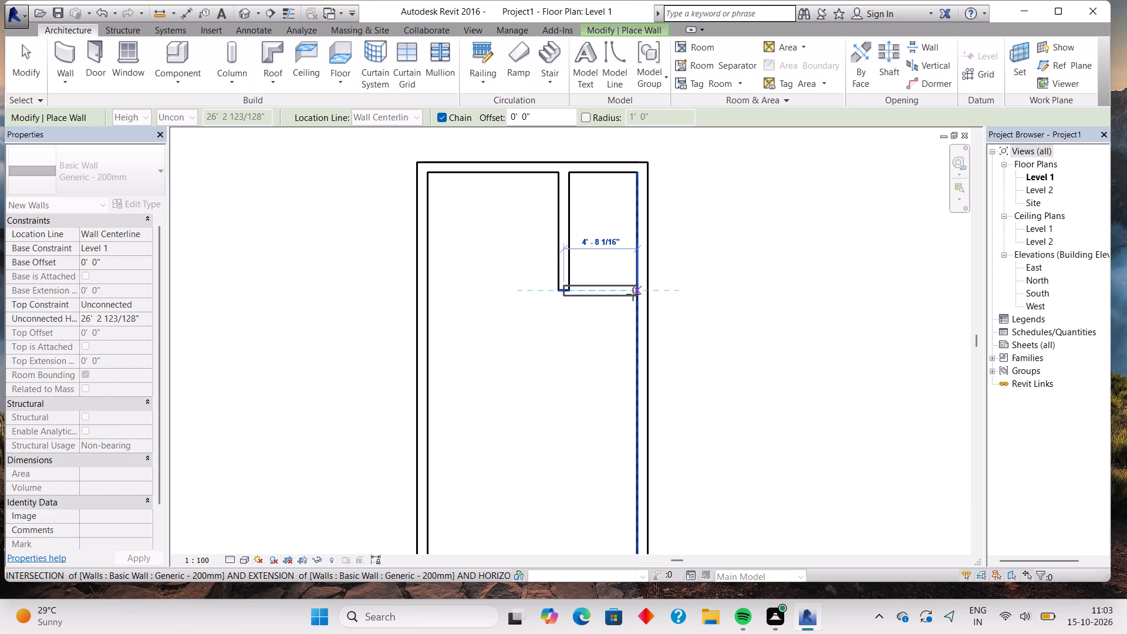
left_click(633, 294)
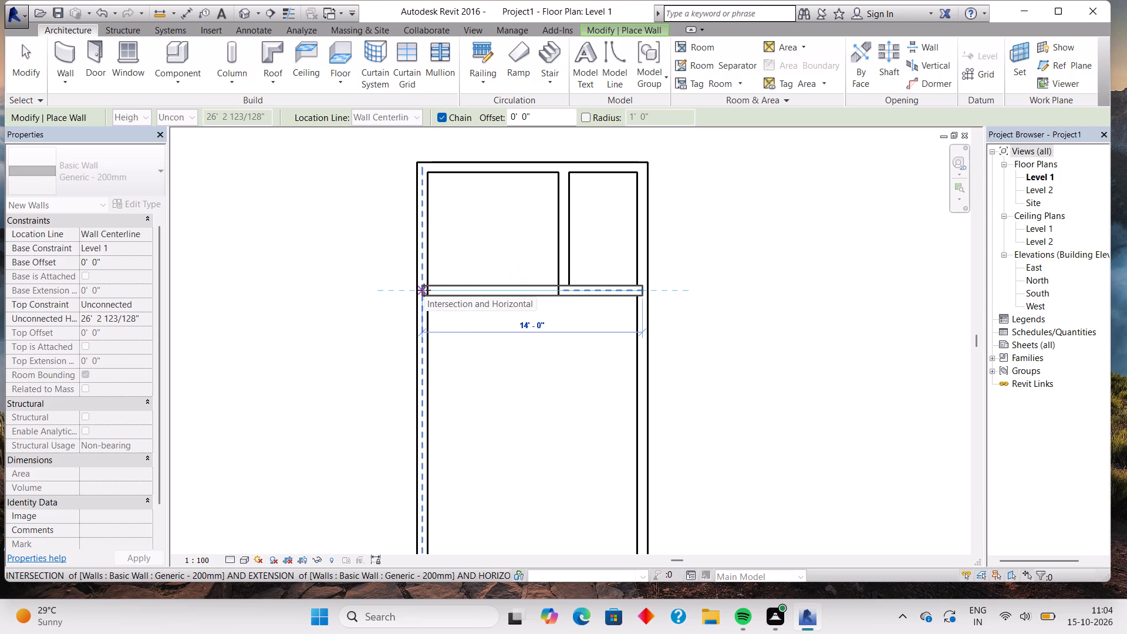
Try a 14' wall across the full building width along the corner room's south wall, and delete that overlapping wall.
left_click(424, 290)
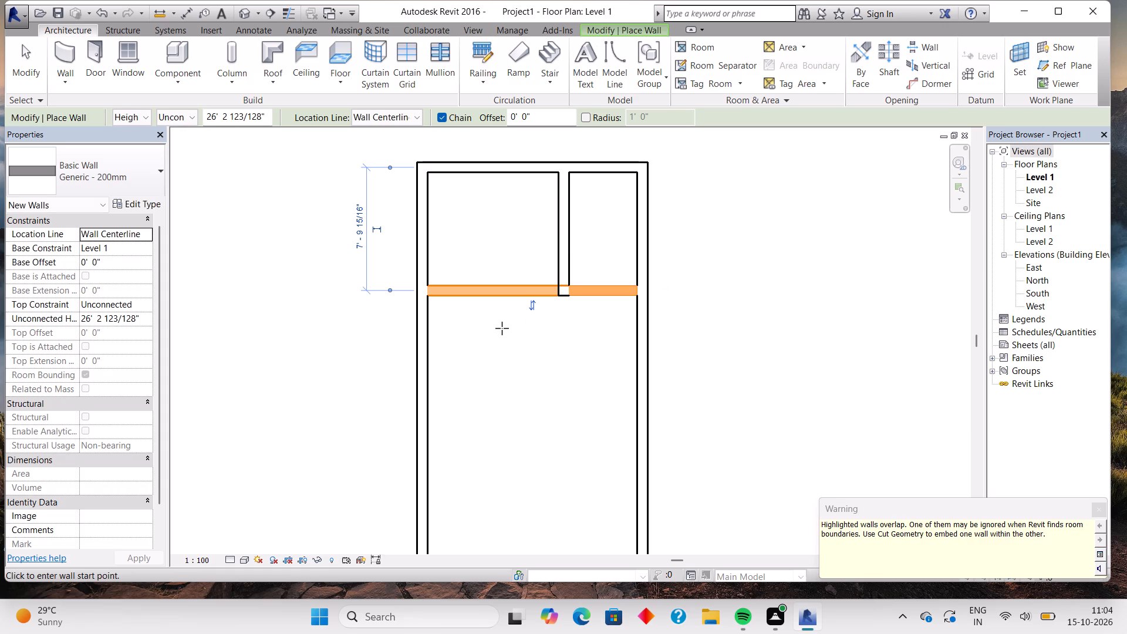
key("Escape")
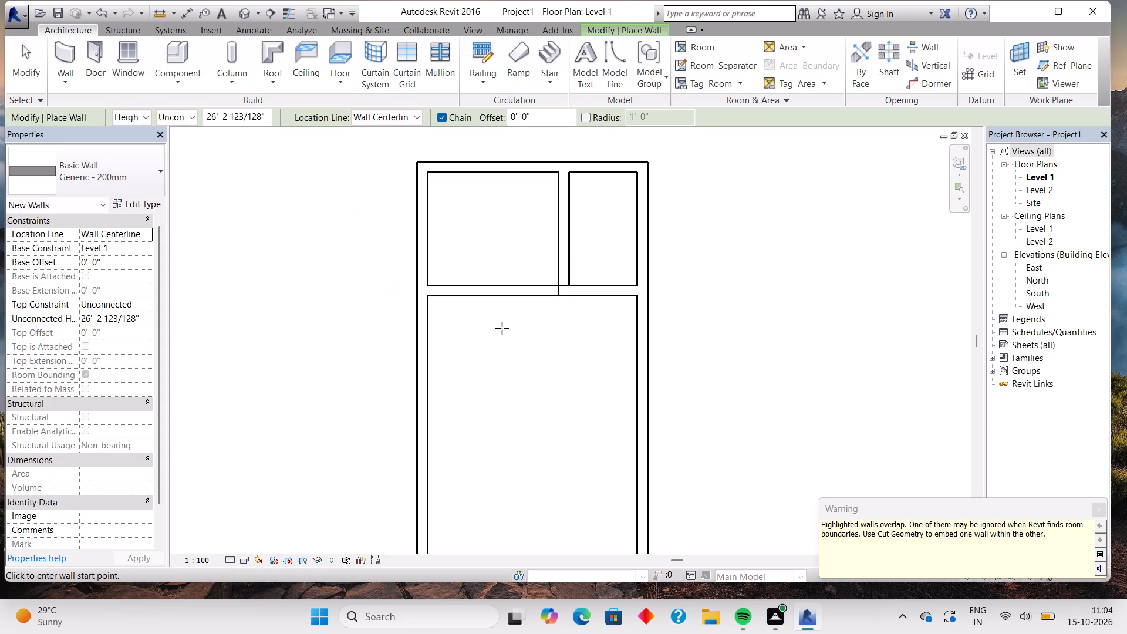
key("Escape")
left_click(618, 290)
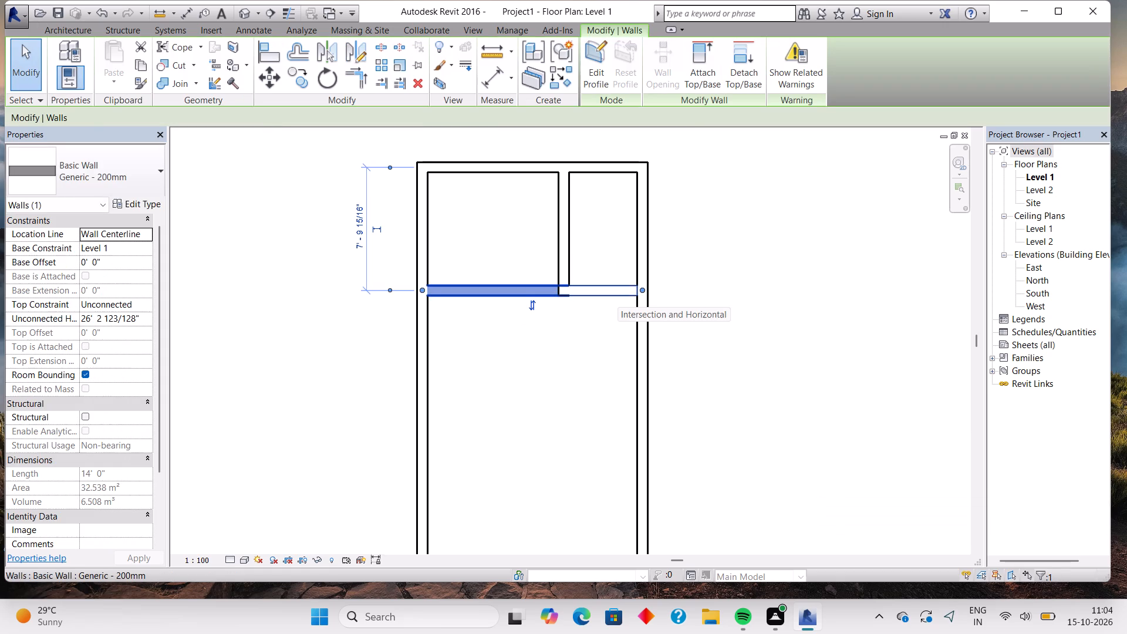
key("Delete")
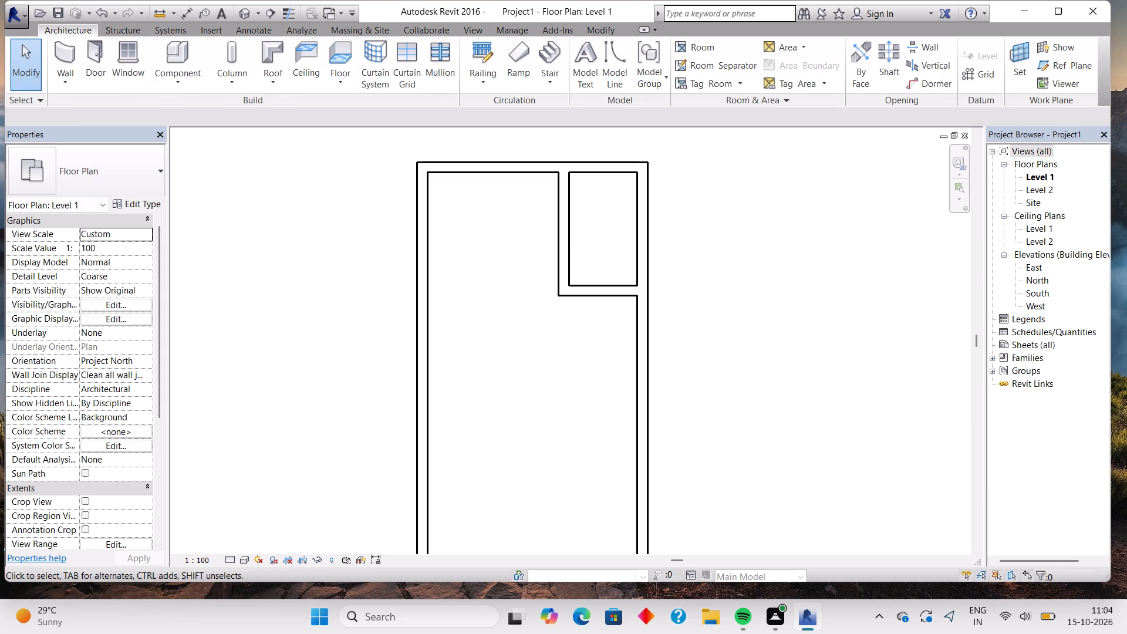
Draw a wall from the west exterior wall to the partition's lower end, in line with the corner room's south wall.
left_click(69, 61)
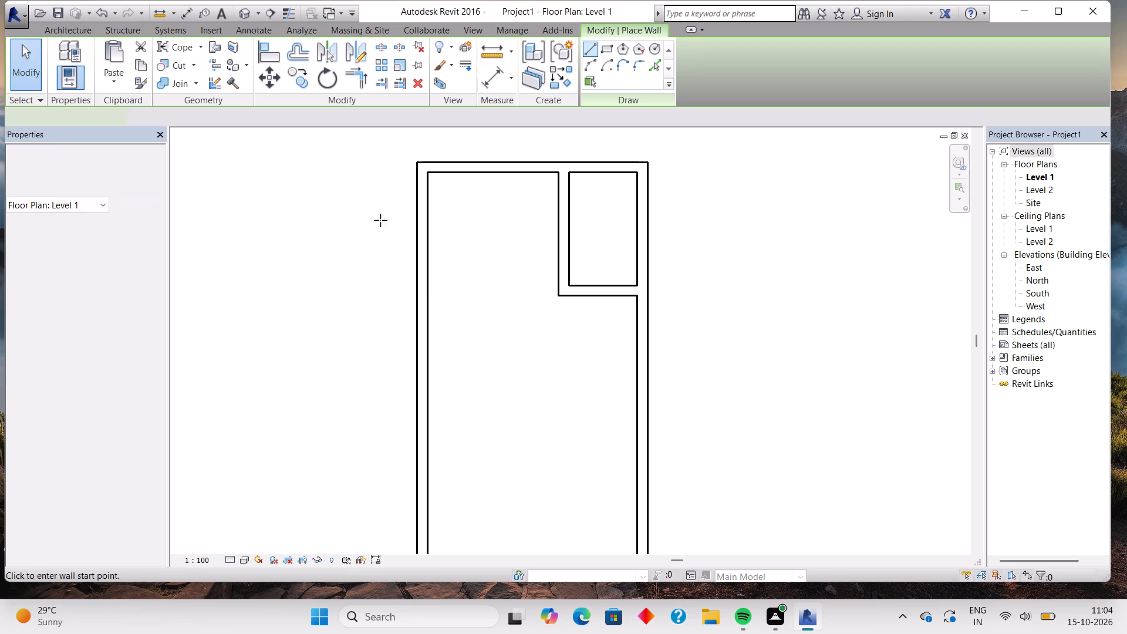
left_click(423, 295)
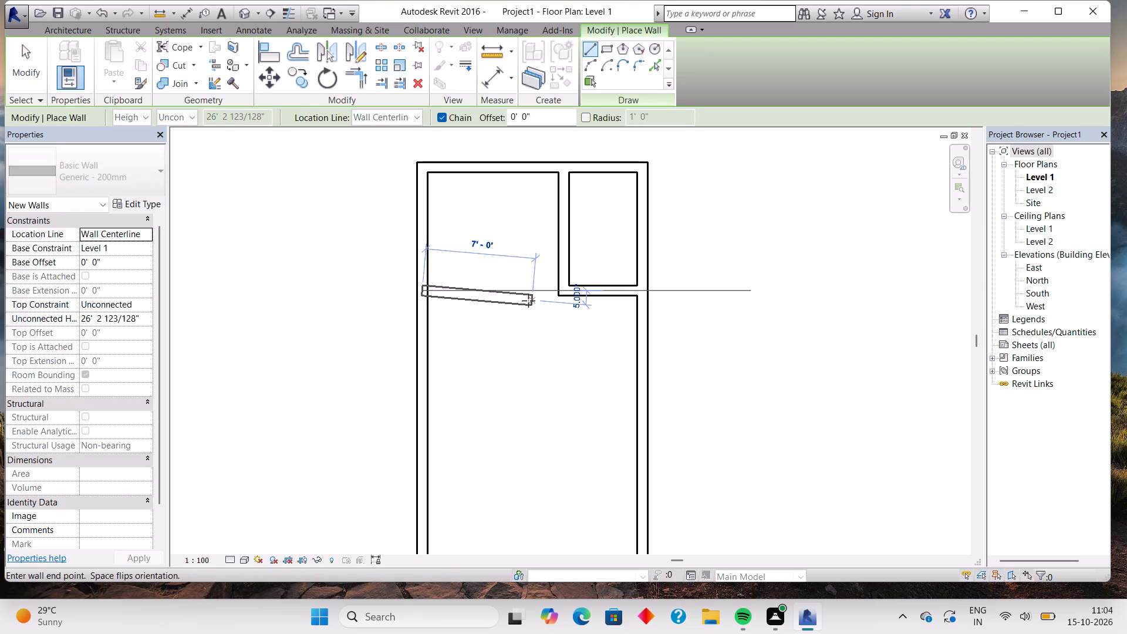
left_click(562, 286)
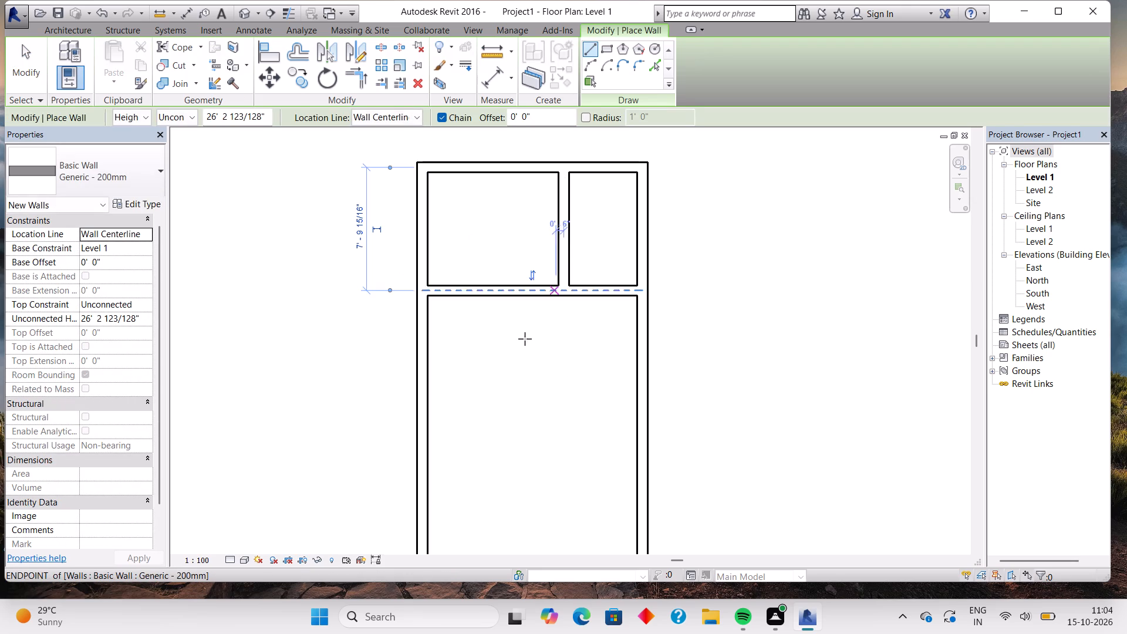
Draw a 9' horizontal stub wall from the west exterior wall, 6'-6" south of the cross wall.
scroll(524, 347, "down", 3)
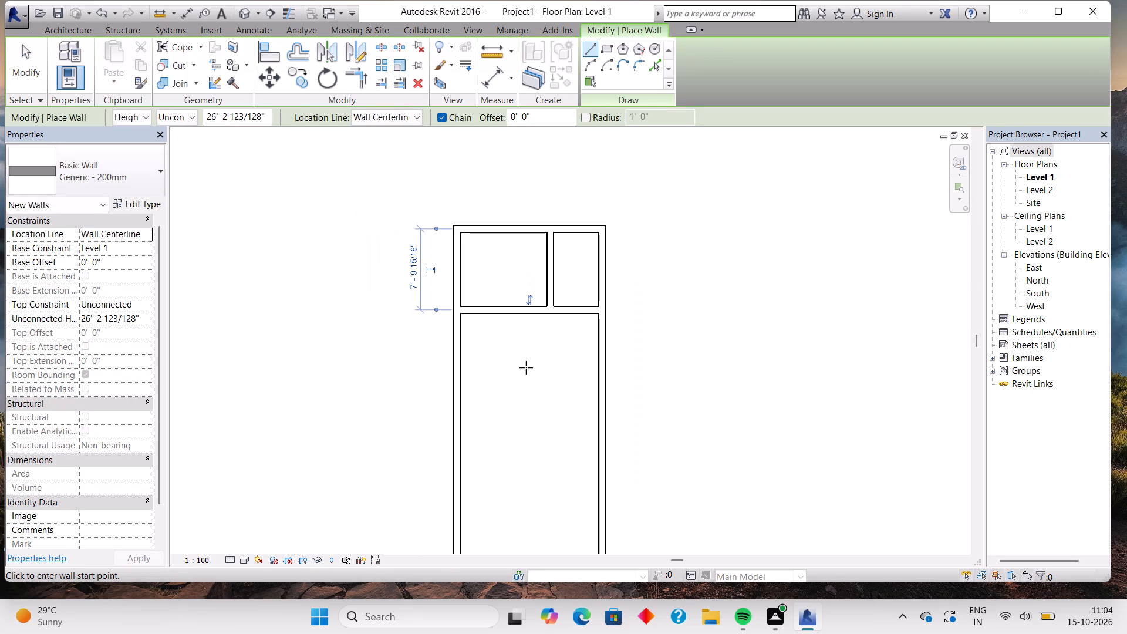
middle_click_drag(527, 377, 558, 218)
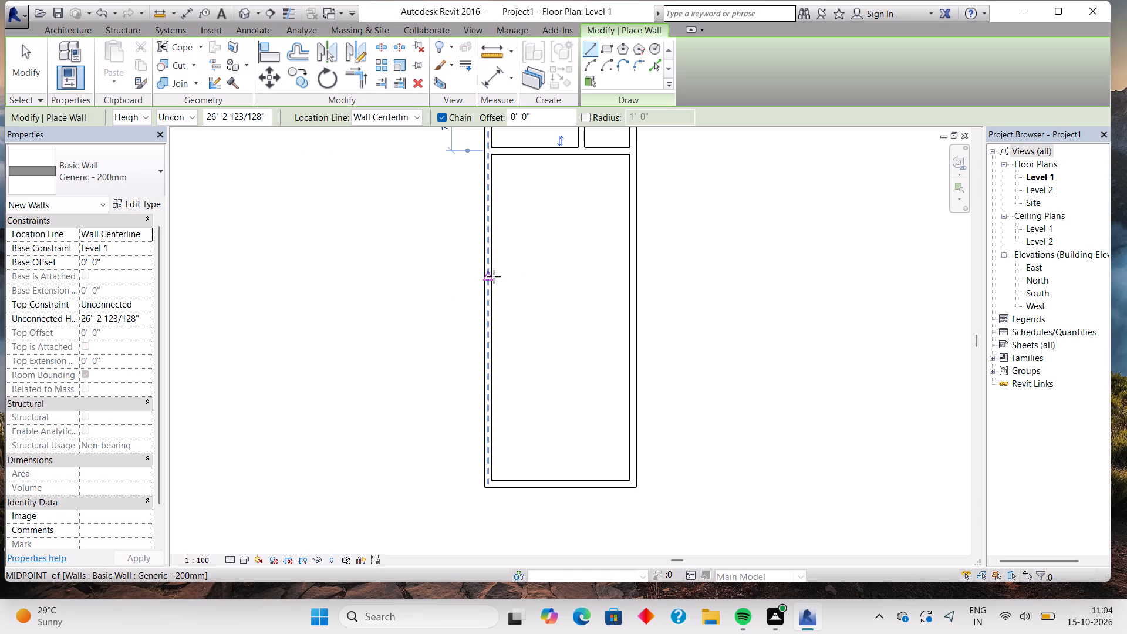
scroll(492, 269, "up", 2)
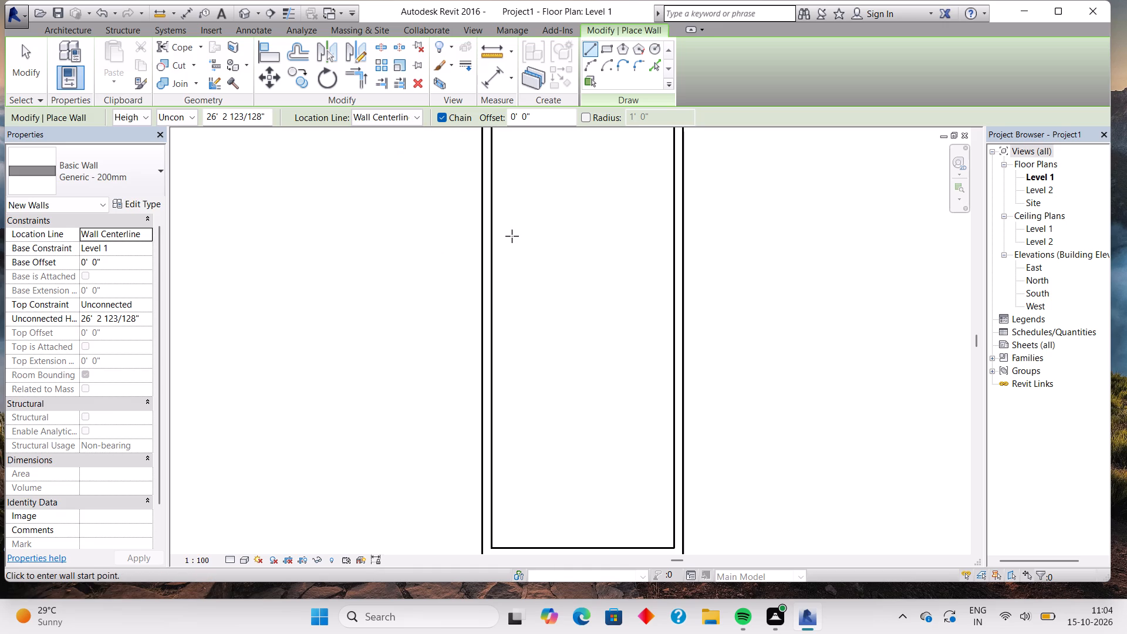
middle_click_drag(541, 224, 522, 290)
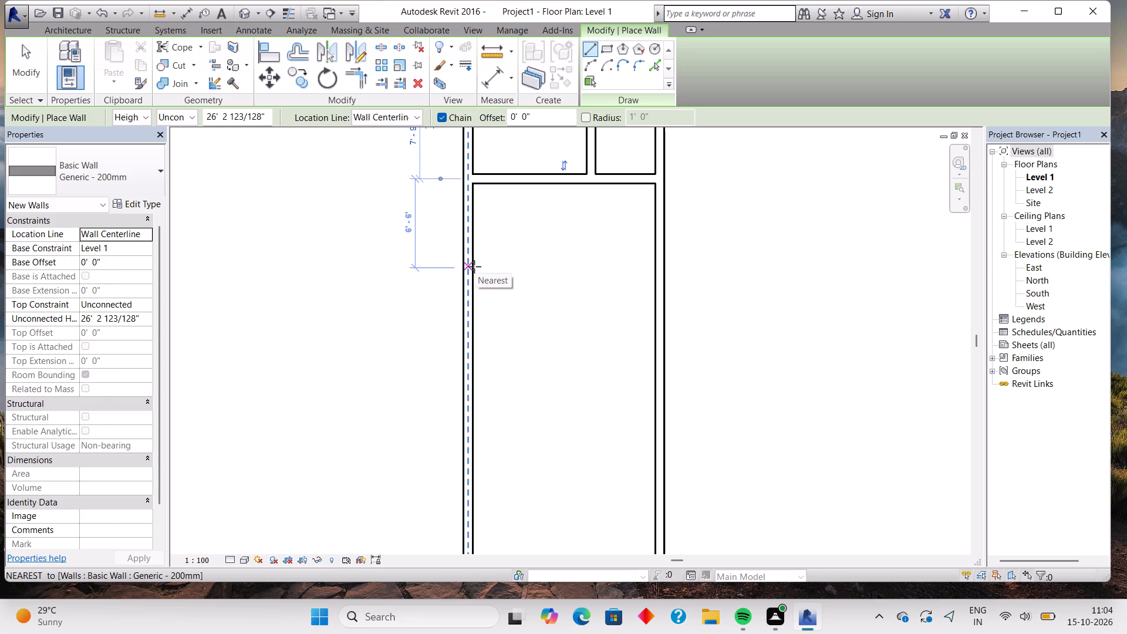
left_click(474, 267)
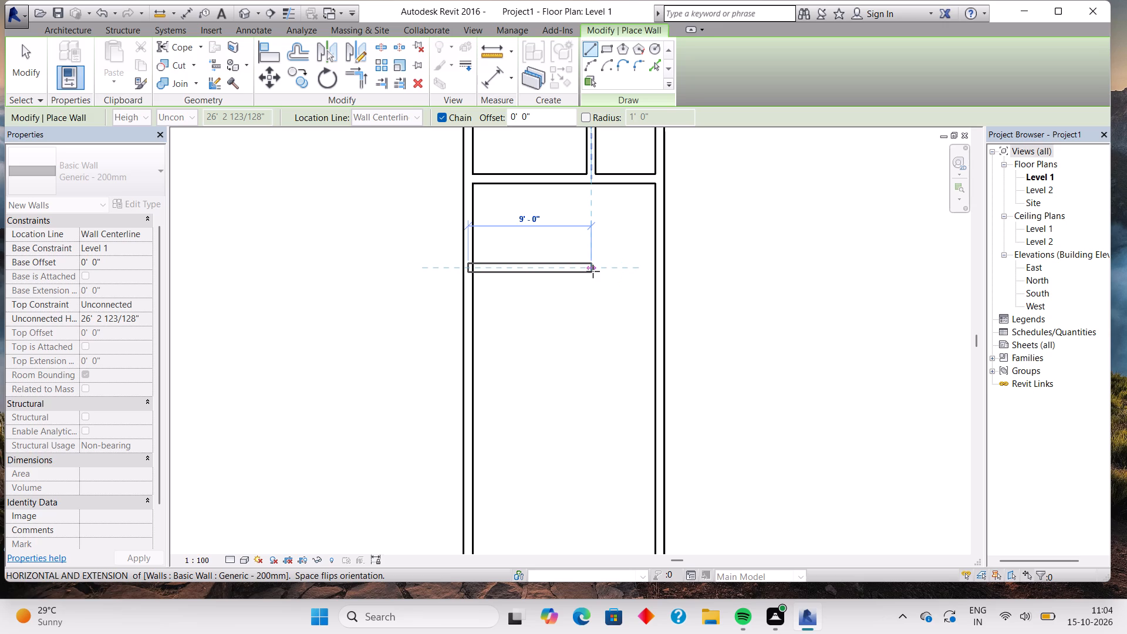
left_click(593, 271)
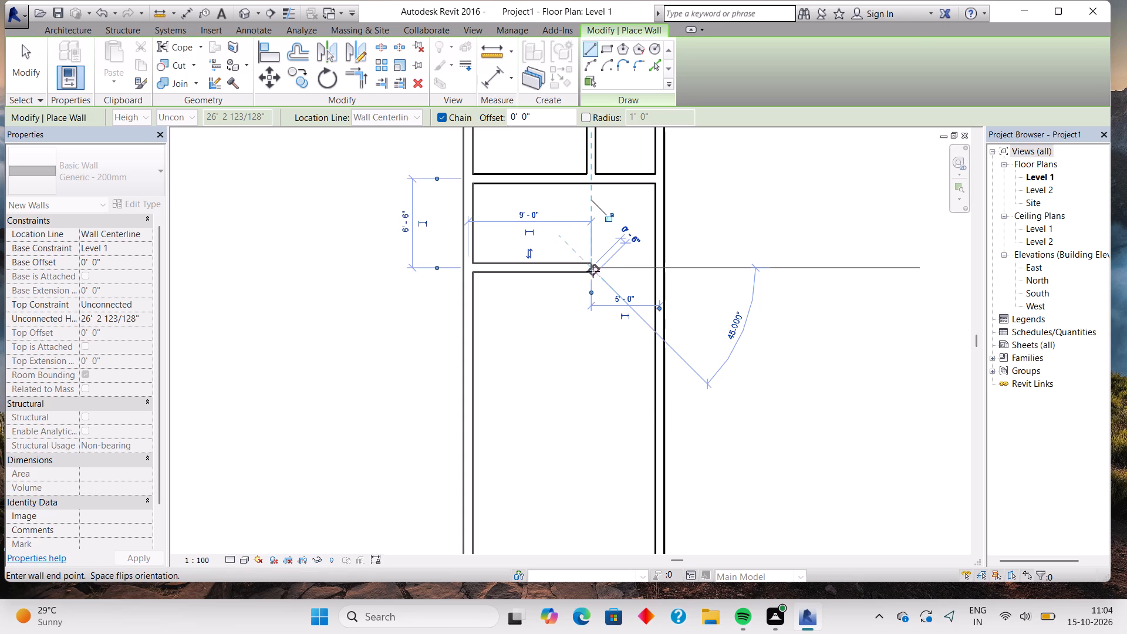
key("Escape")
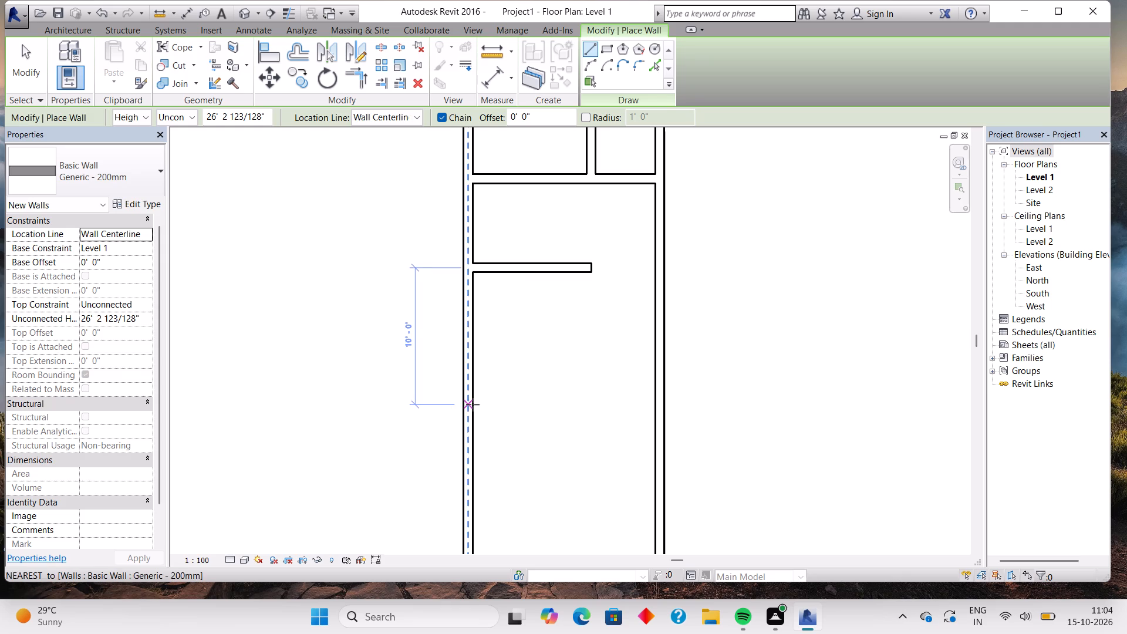
Draw a 14' cross wall between the west and east exterior walls, 11'-6" south of the stub wall.
middle_click_drag(501, 397, 510, 277)
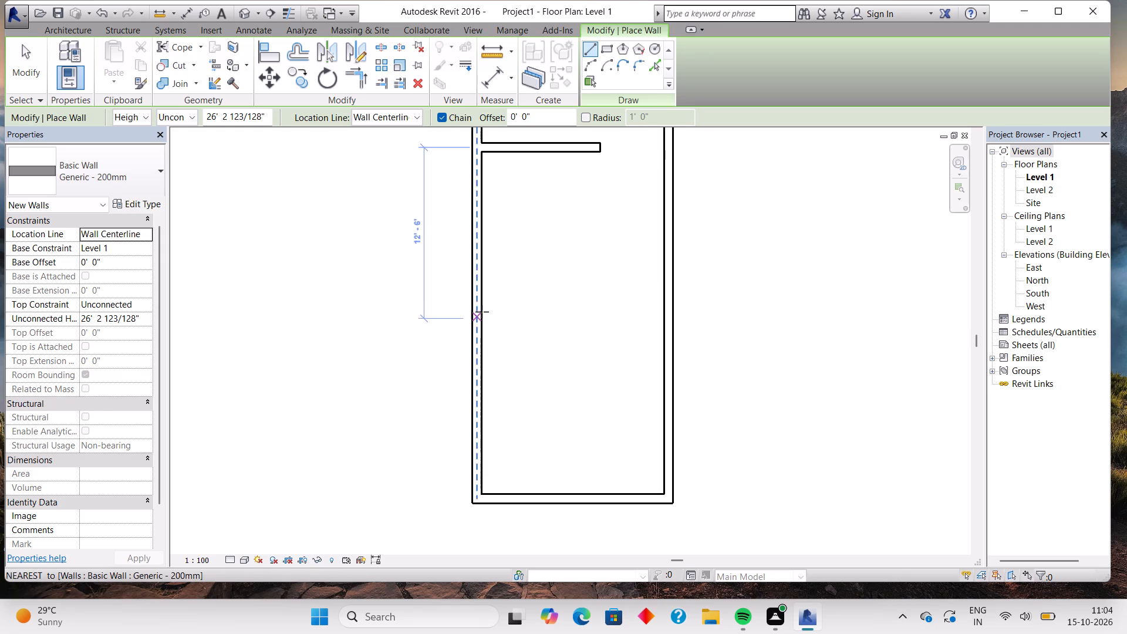
left_click(483, 306)
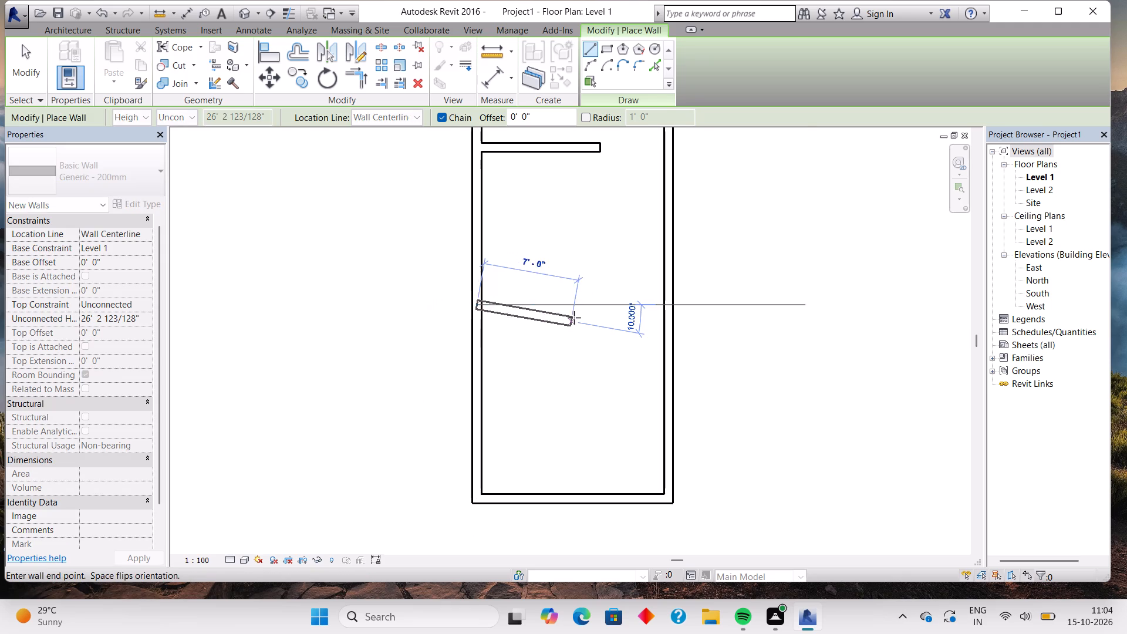
left_click(662, 306)
scroll(771, 255, "down", 4)
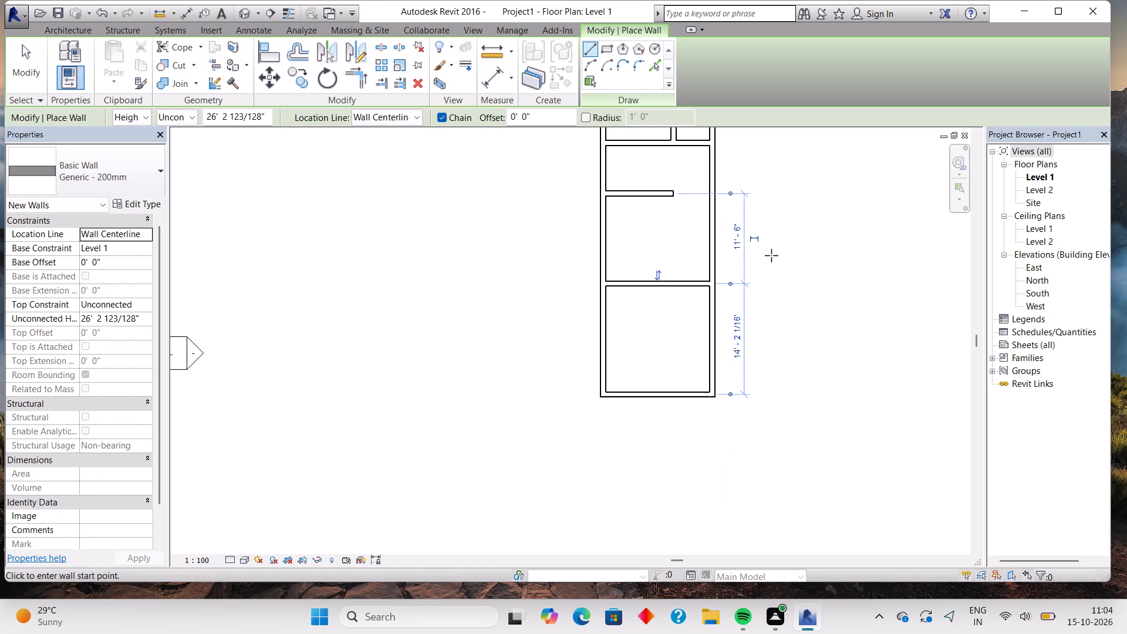
key("Escape")
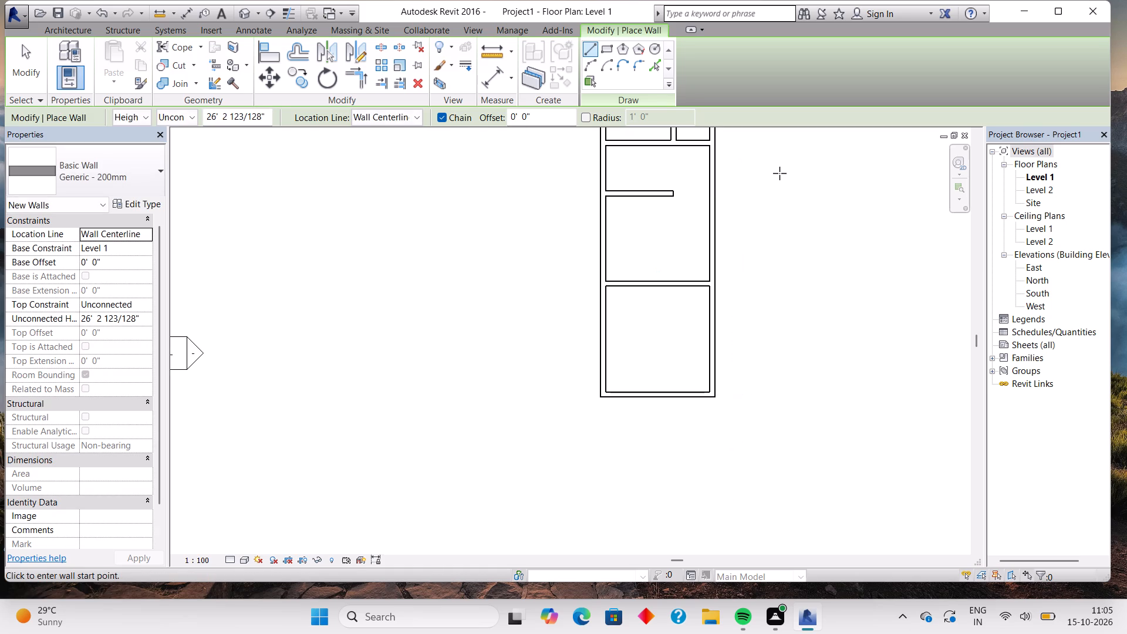
Place three tagged M_Single-Flush 0762 x 2032mm doors: one in each north room's south wall and one near the southern cross wall's east end.
middle_click_drag(780, 173, 757, 252)
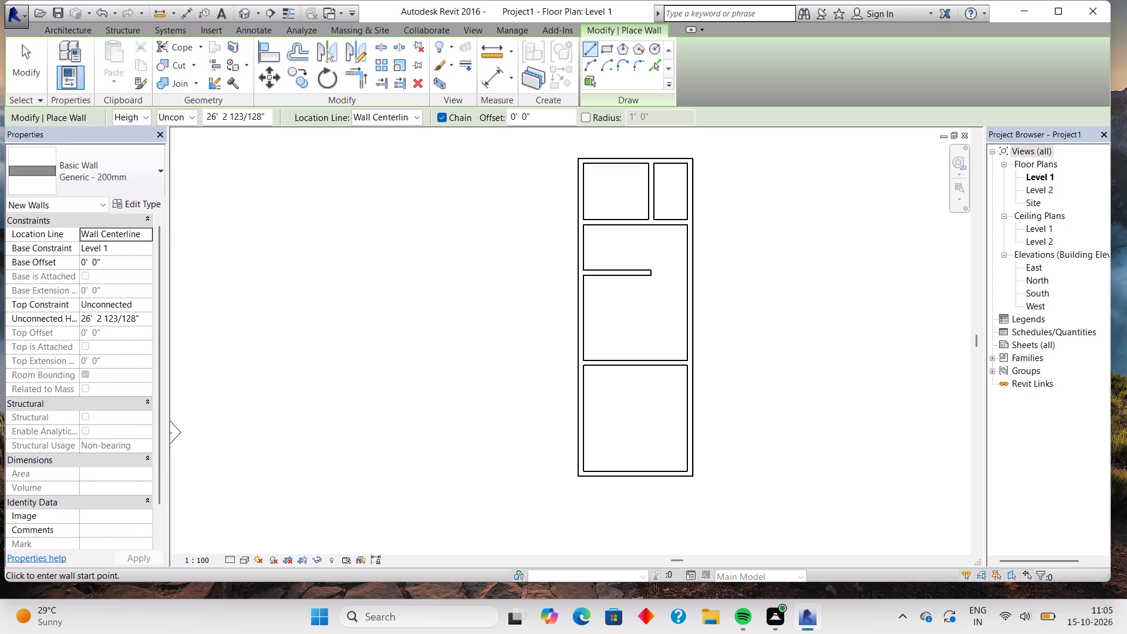
left_click(81, 35)
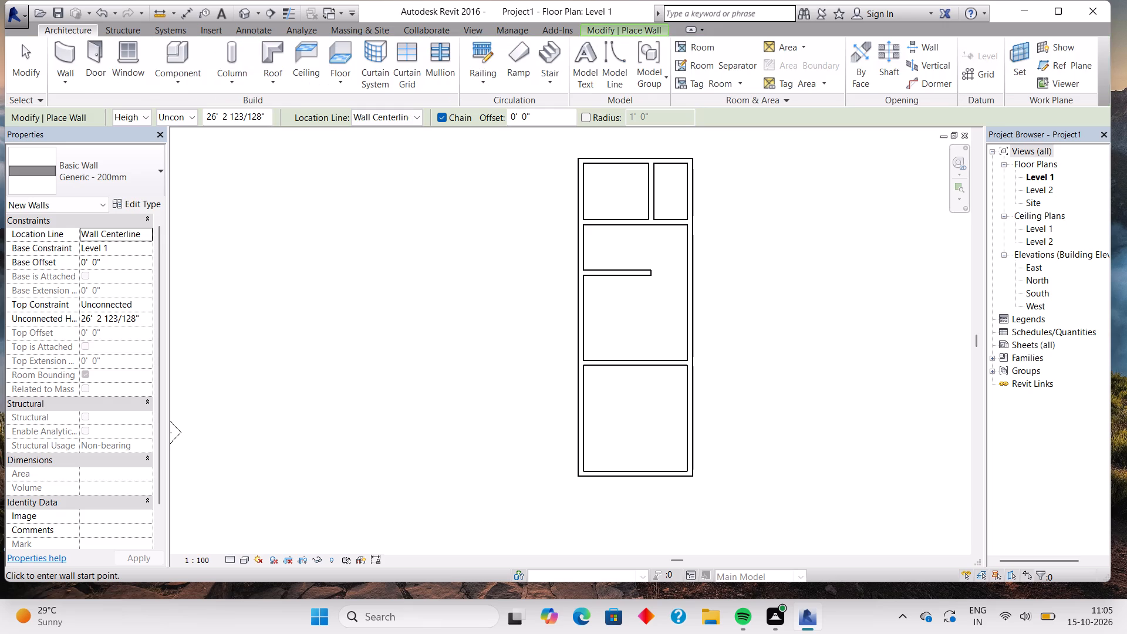
left_click(90, 58)
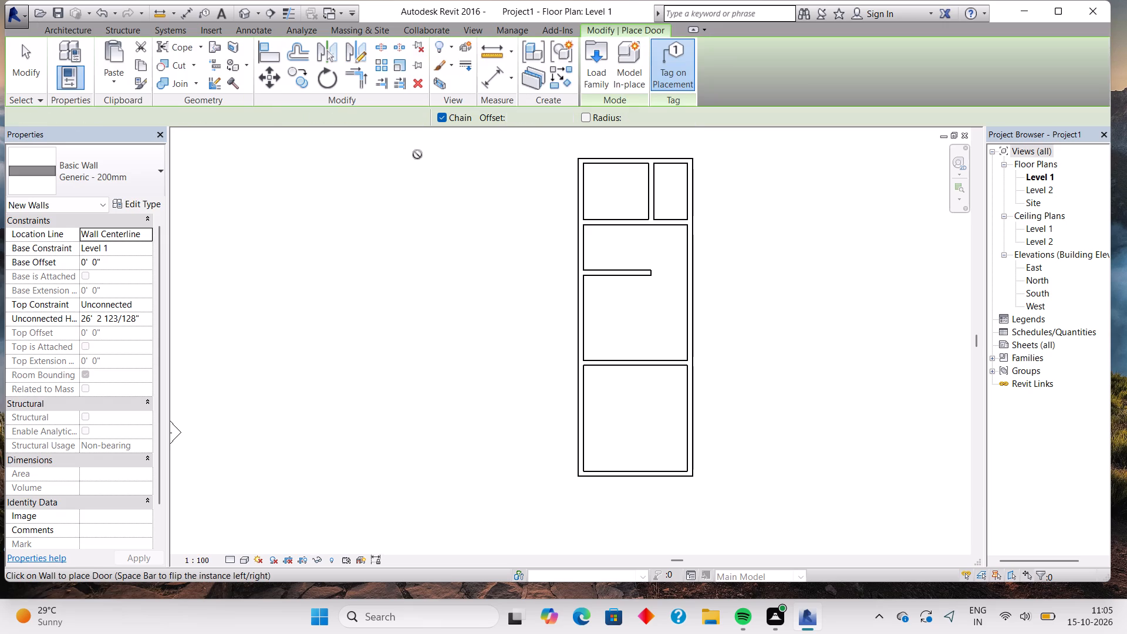
left_click(116, 166)
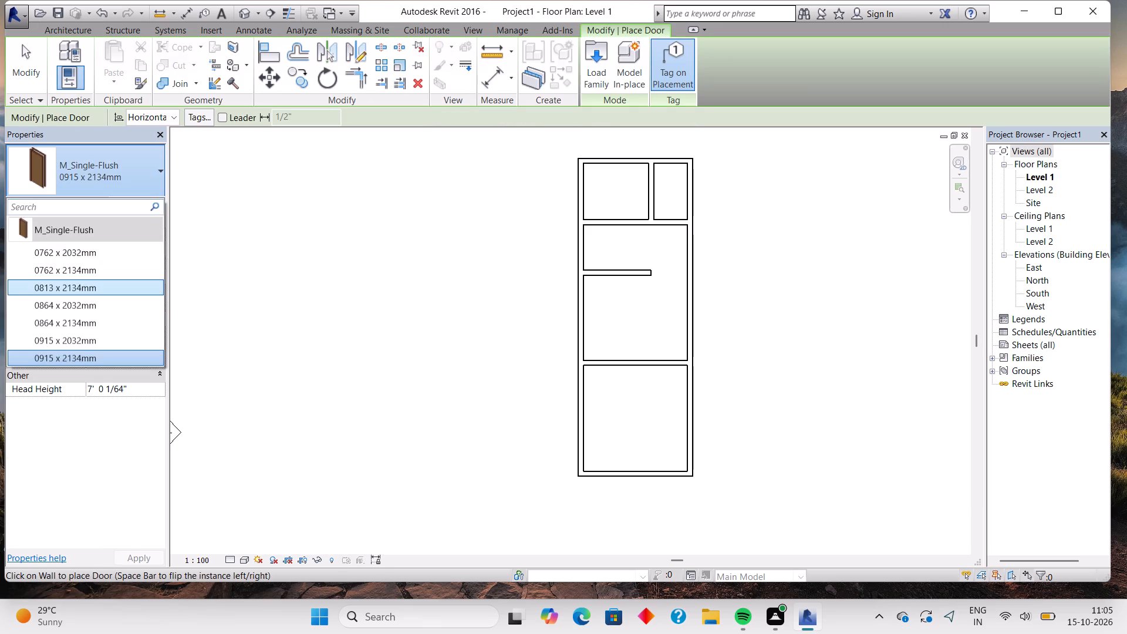
left_click(122, 248)
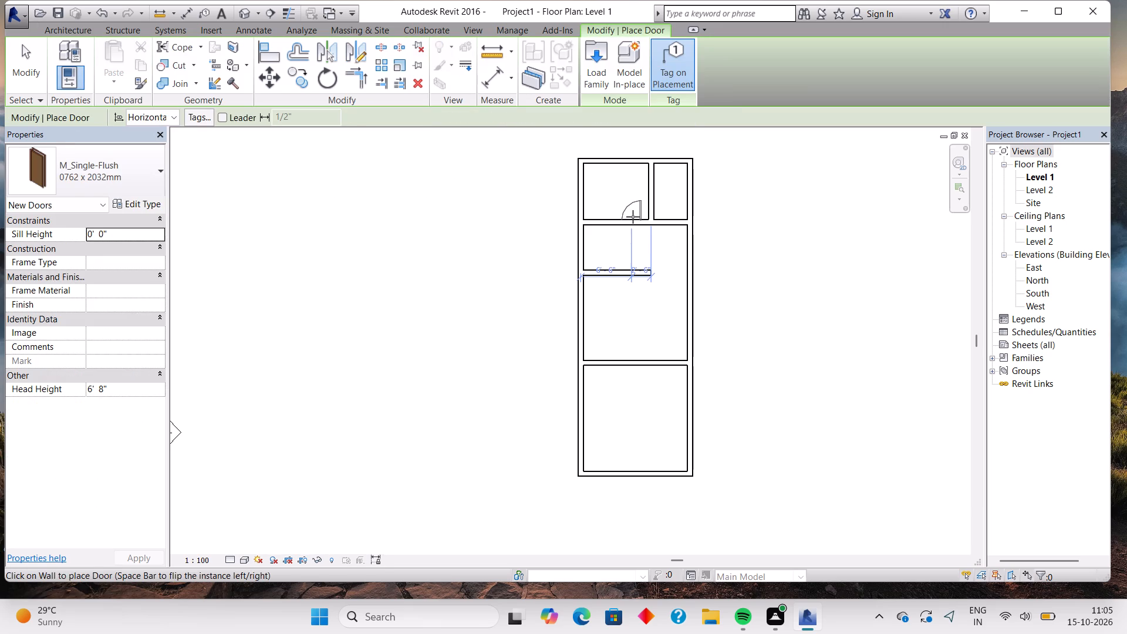
left_click(634, 217)
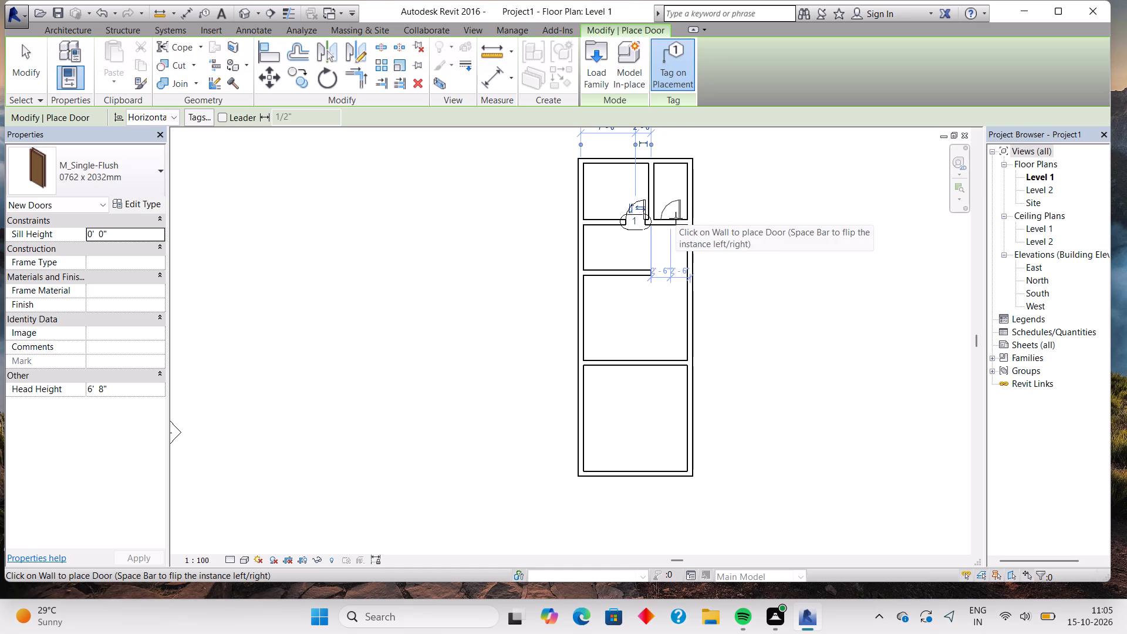
left_click(676, 218)
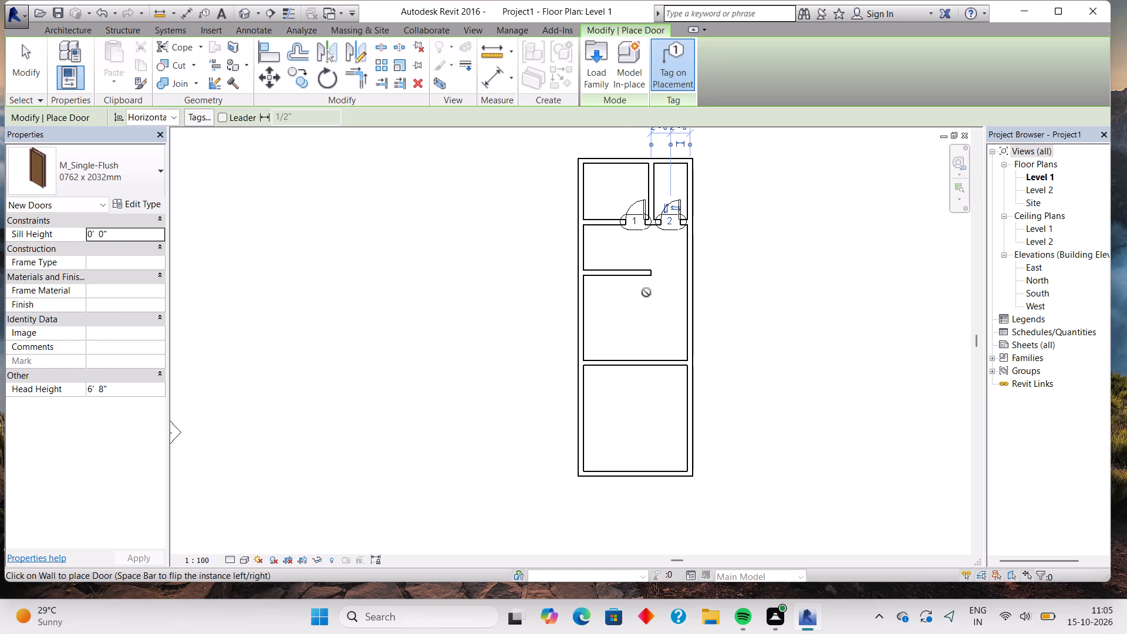
left_click(675, 358)
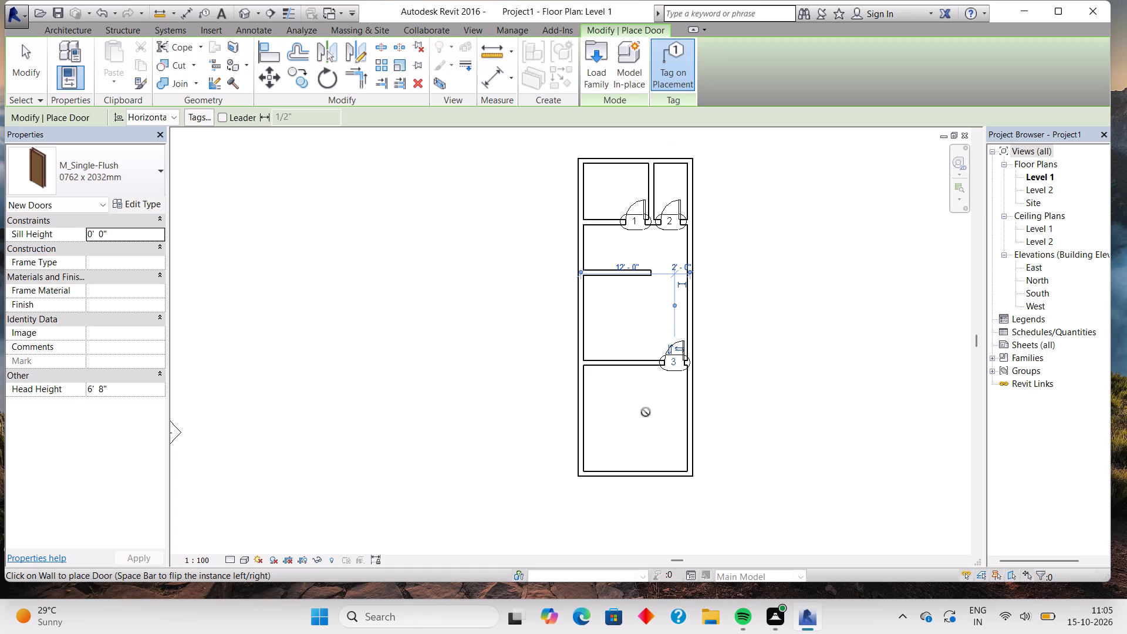
scroll(646, 386, "down", 1)
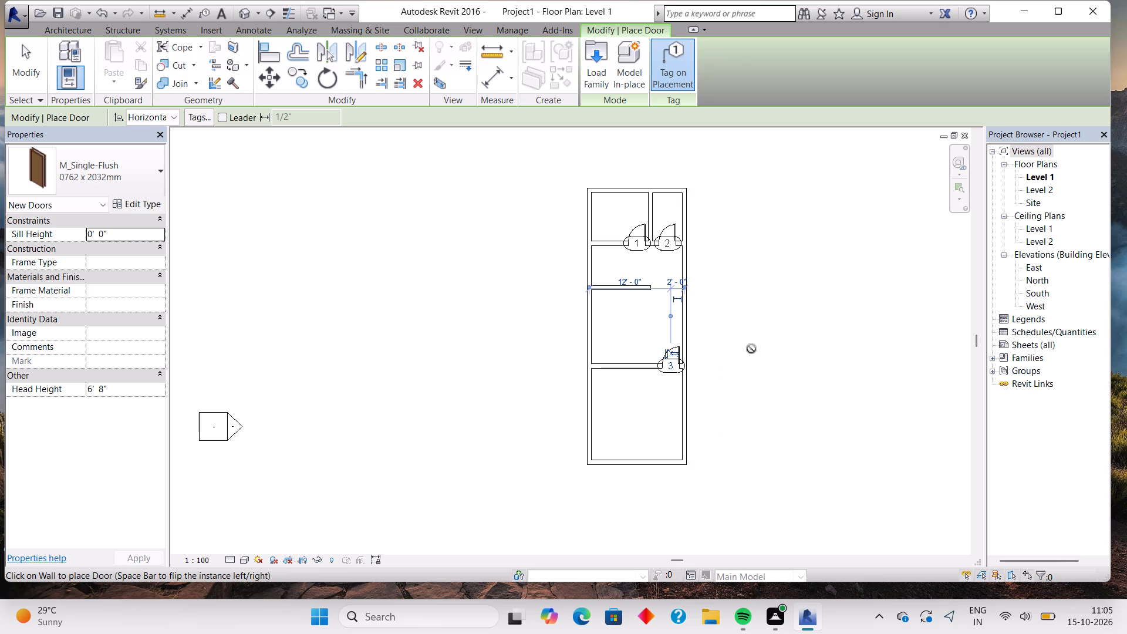
key("Escape")
key("Escape")
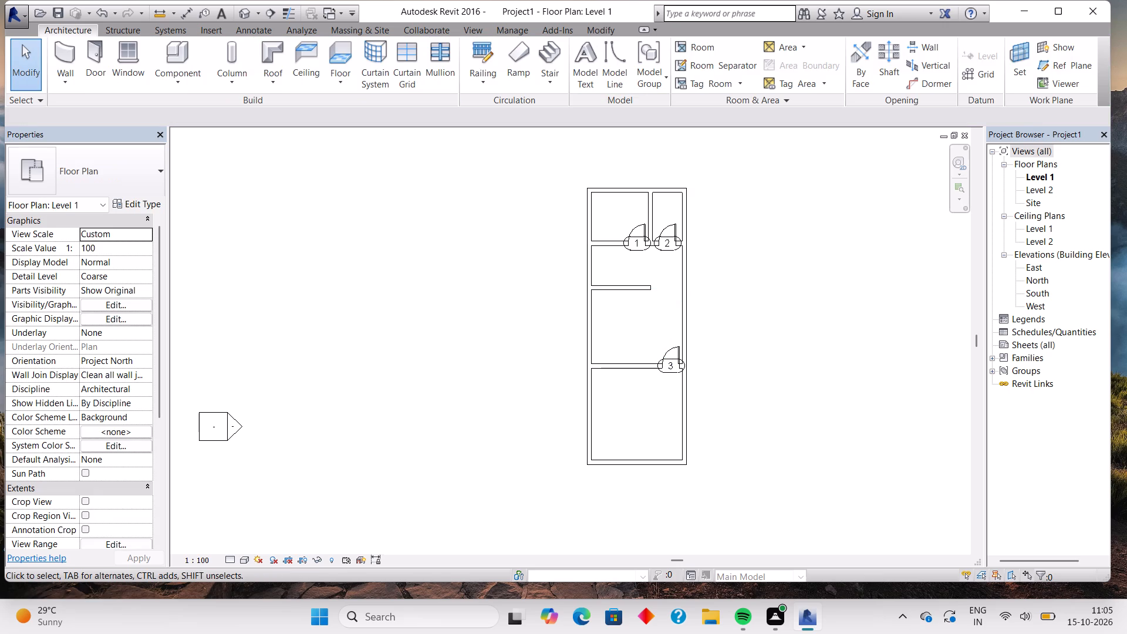
scroll(761, 319, "down", 1)
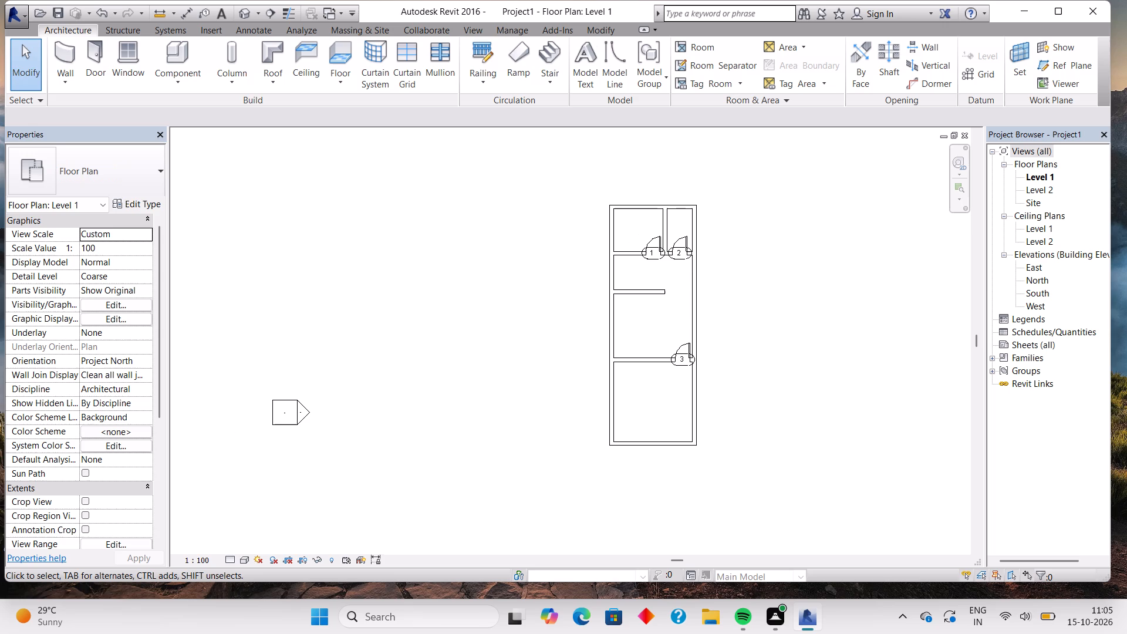
Start placing a component and look through the component types already available in the project.
scroll(755, 338, "up", 3)
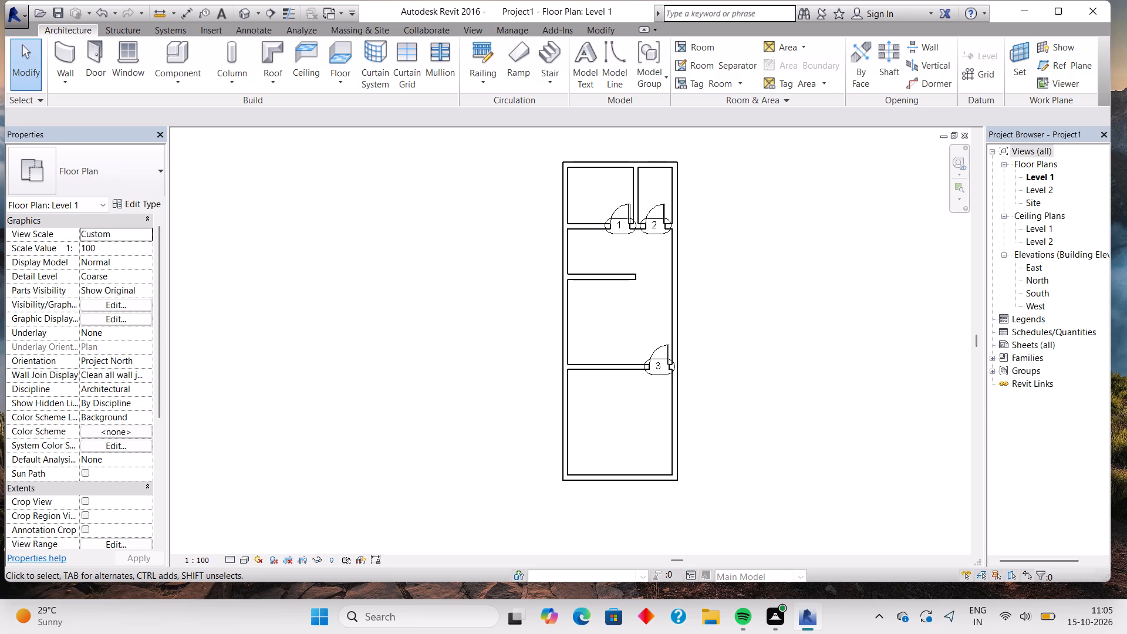
left_click(136, 160)
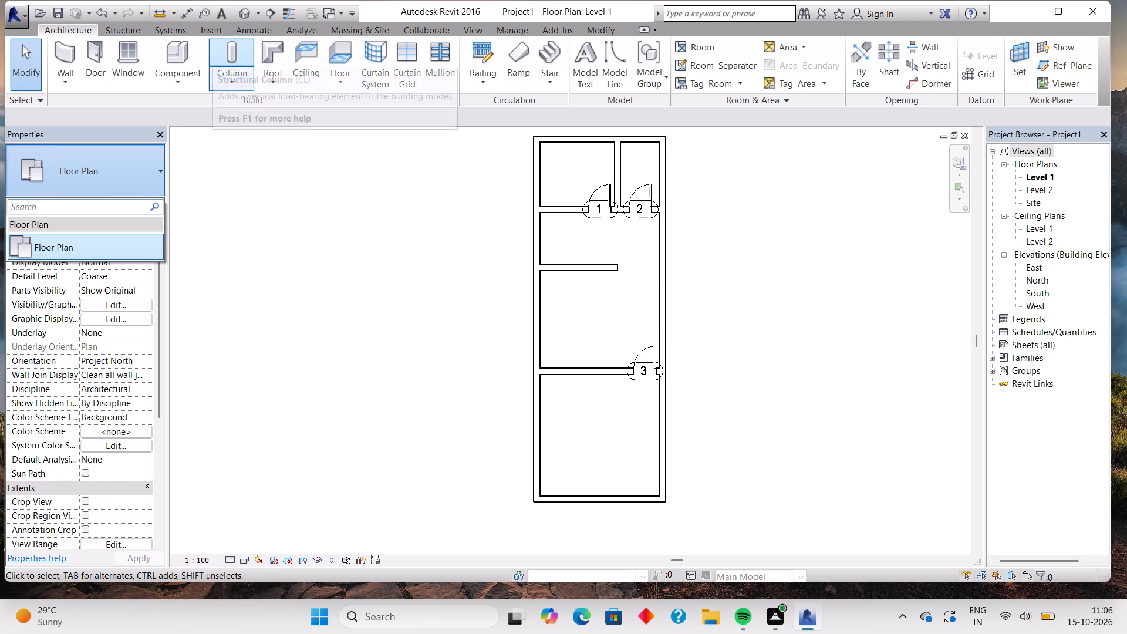
left_click(188, 53)
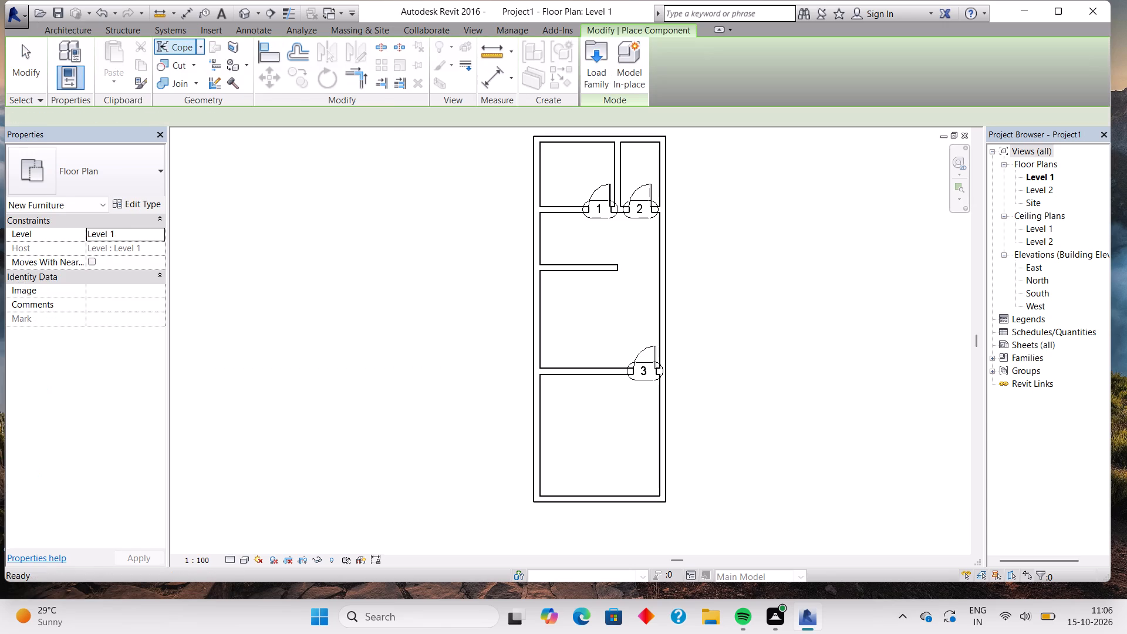
left_click(133, 175)
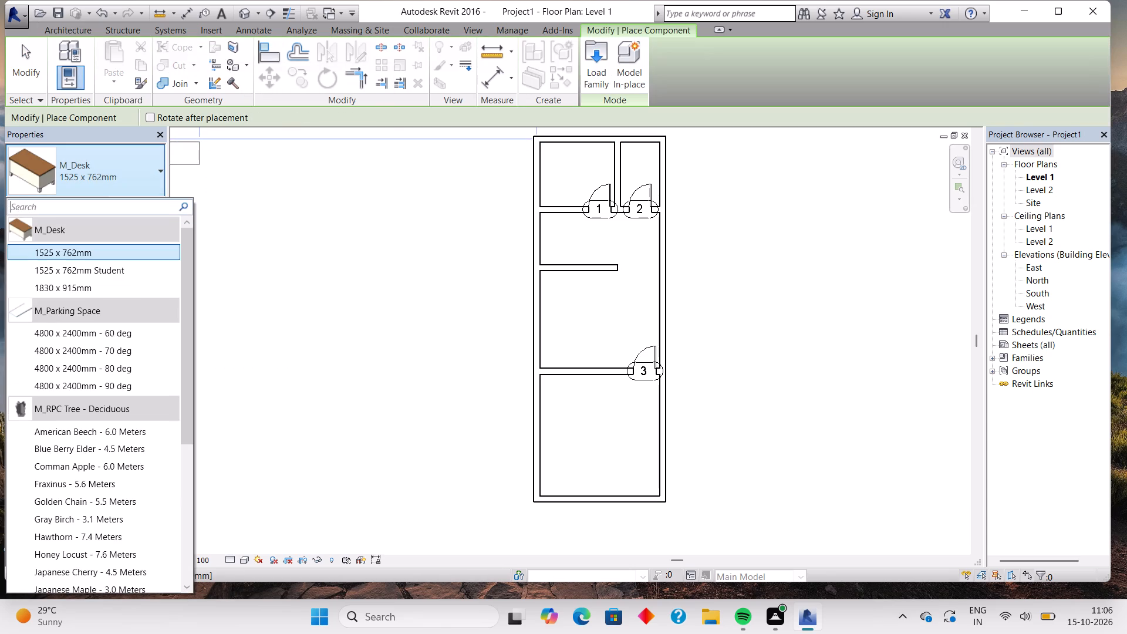
scroll(78, 324, "down", 12)
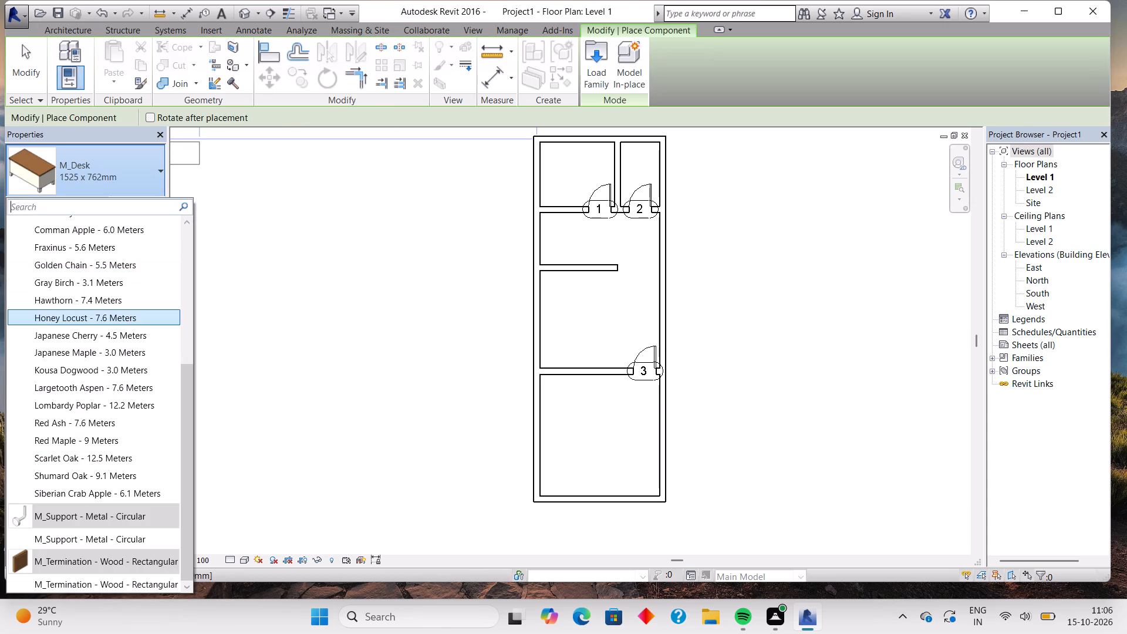
scroll(78, 324, "down", 6)
scroll(83, 313, "up", 12)
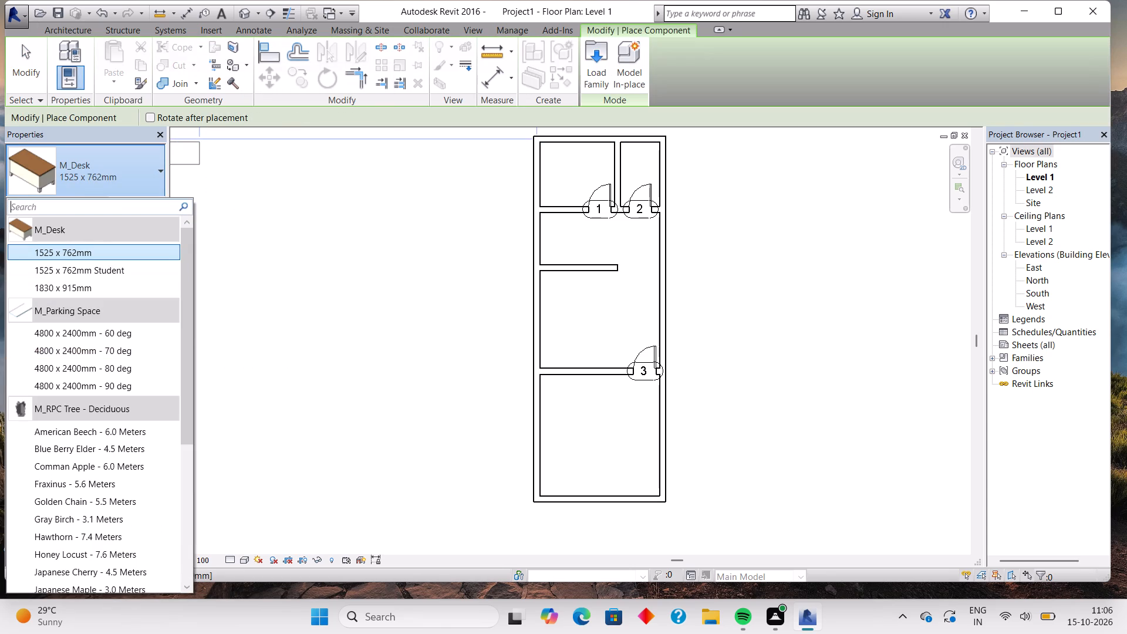
Load the M_Bed-Box family from the Furniture > Beds folder of the US Metric library.
left_click(604, 60)
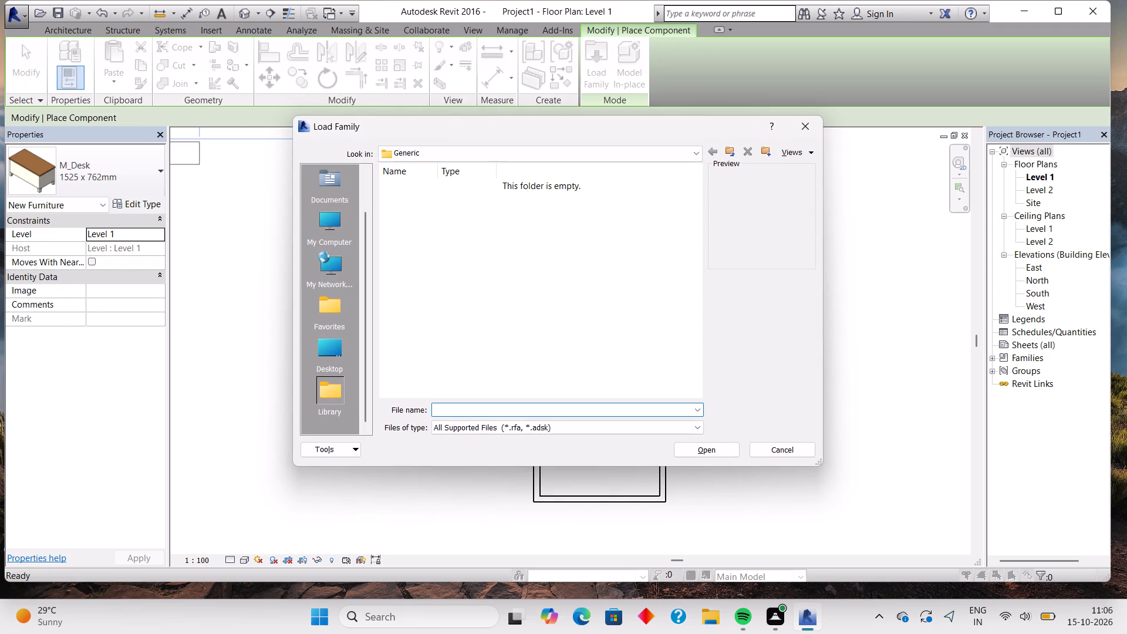
left_click(347, 216)
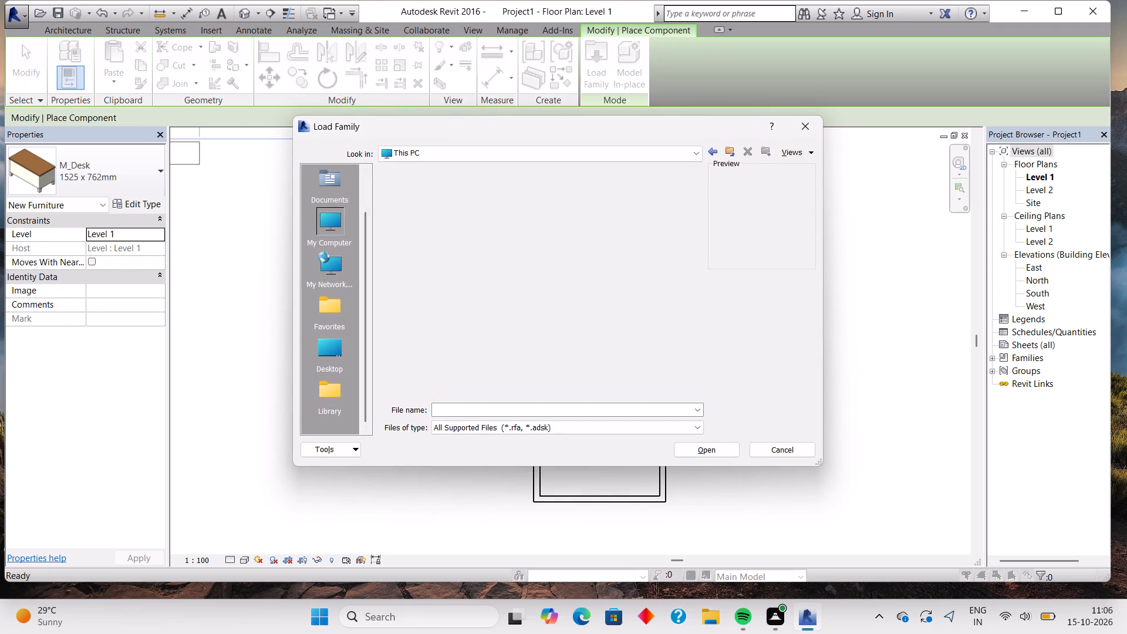
double_click(424, 206)
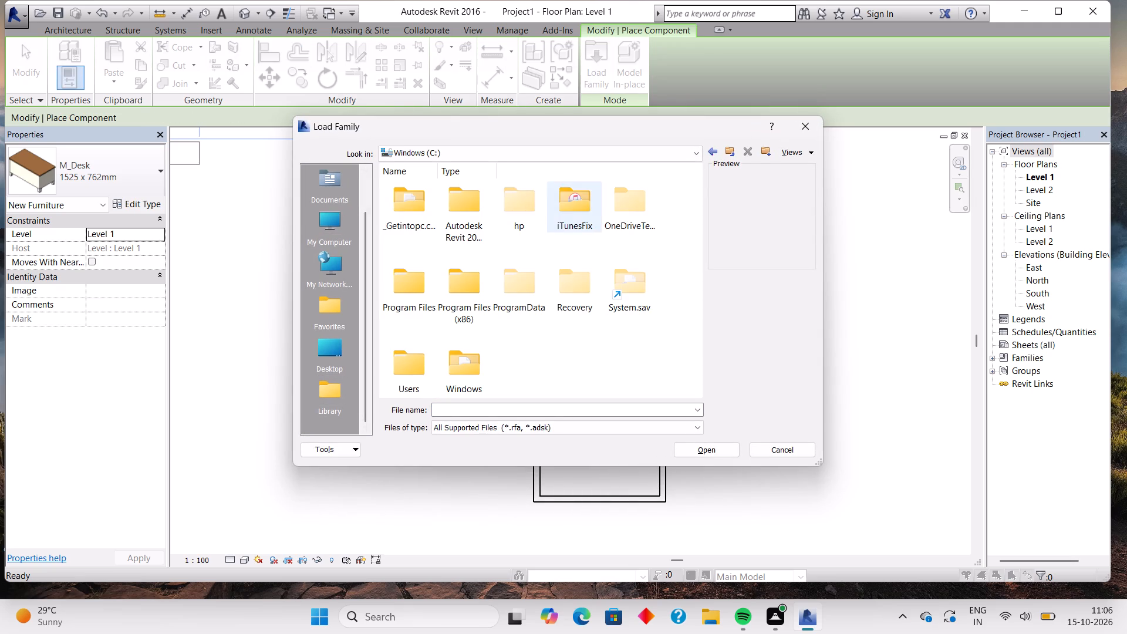
double_click(455, 213)
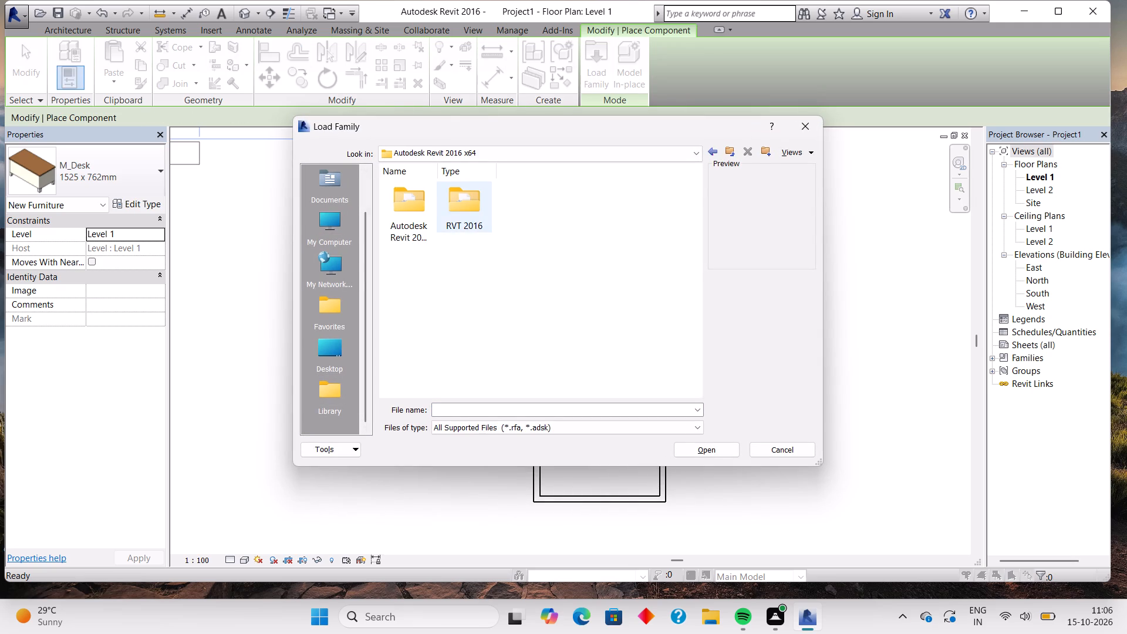
double_click(460, 200)
double_click(580, 207)
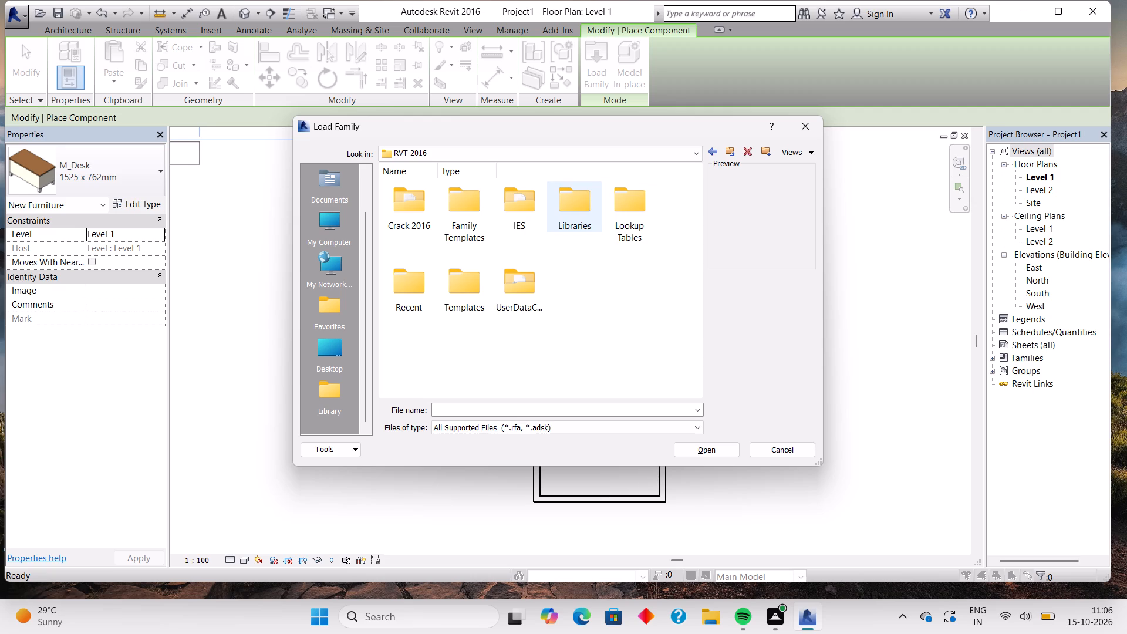
double_click(453, 218)
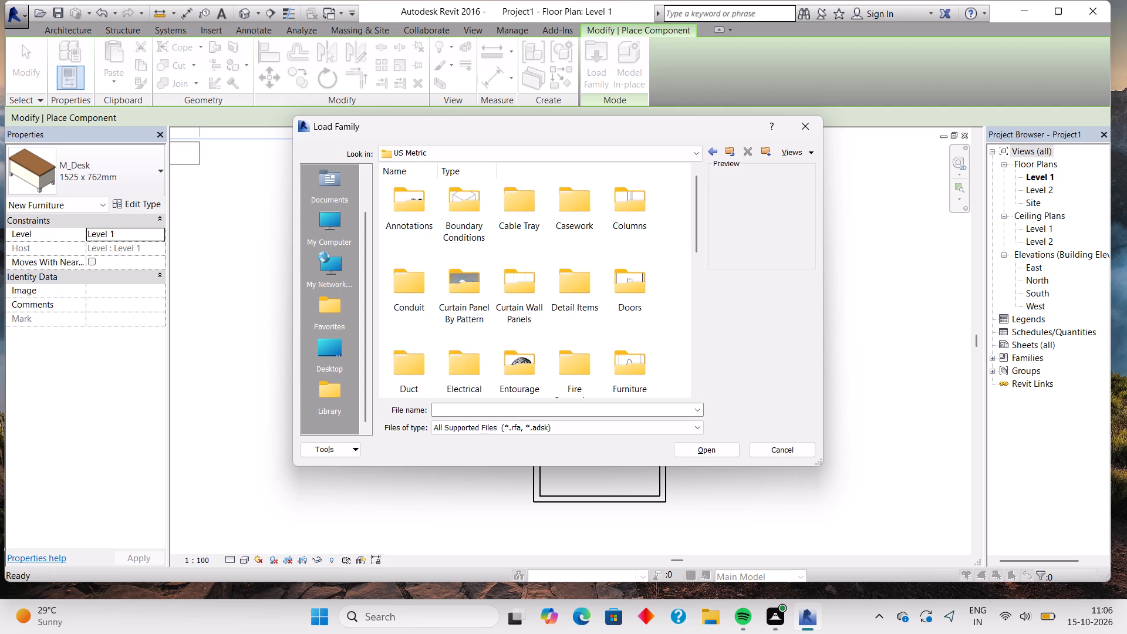
double_click(623, 360)
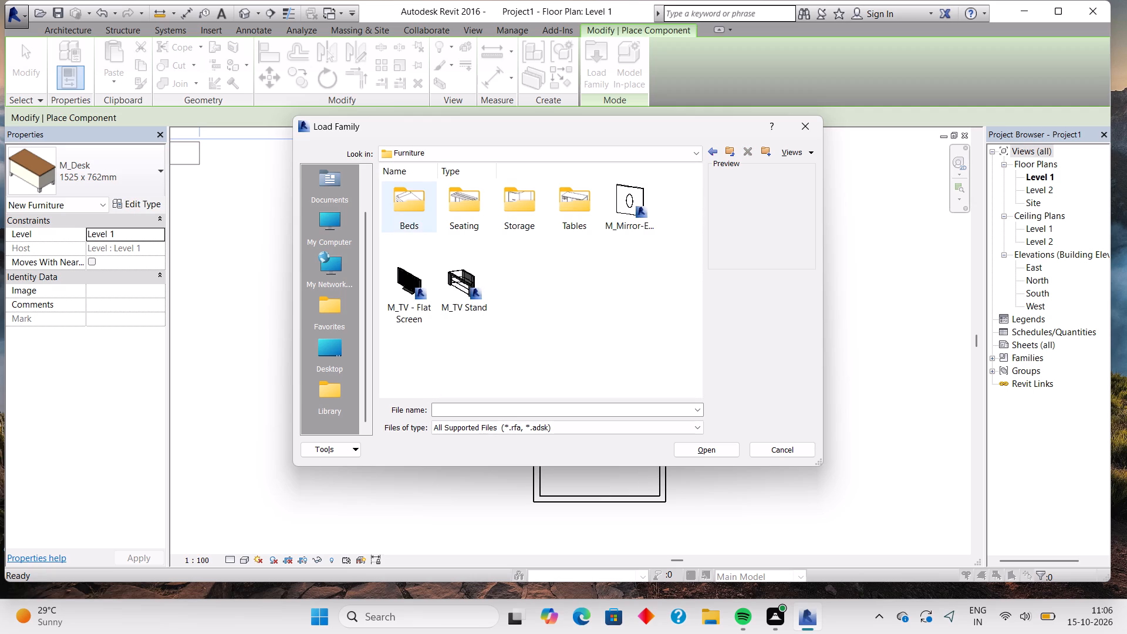
double_click(411, 207)
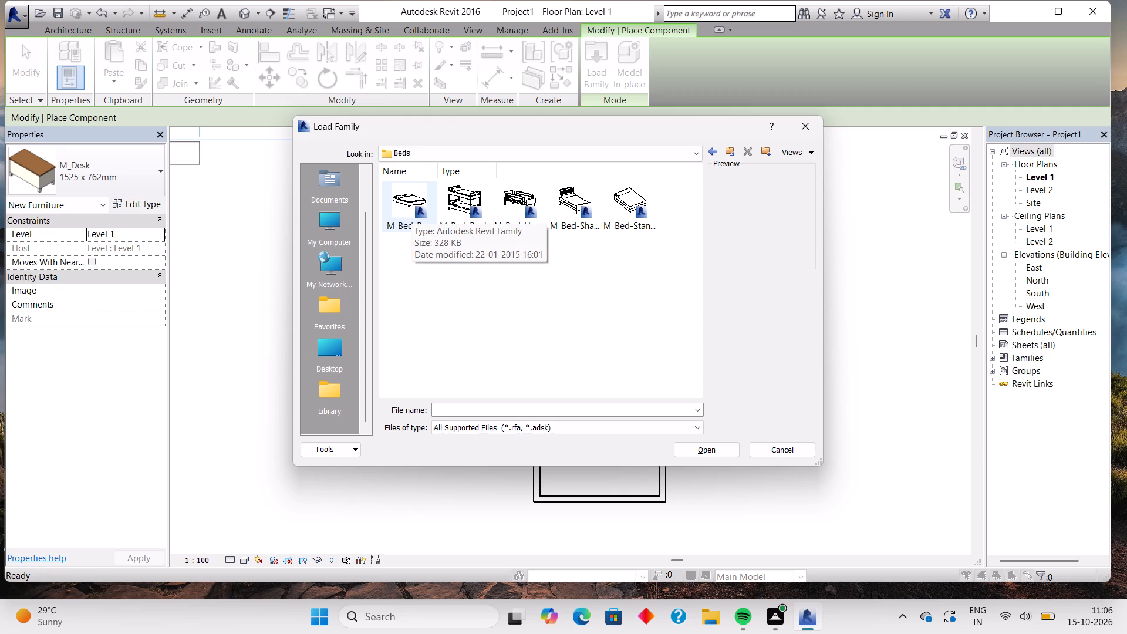
left_click(406, 203)
left_click(703, 453)
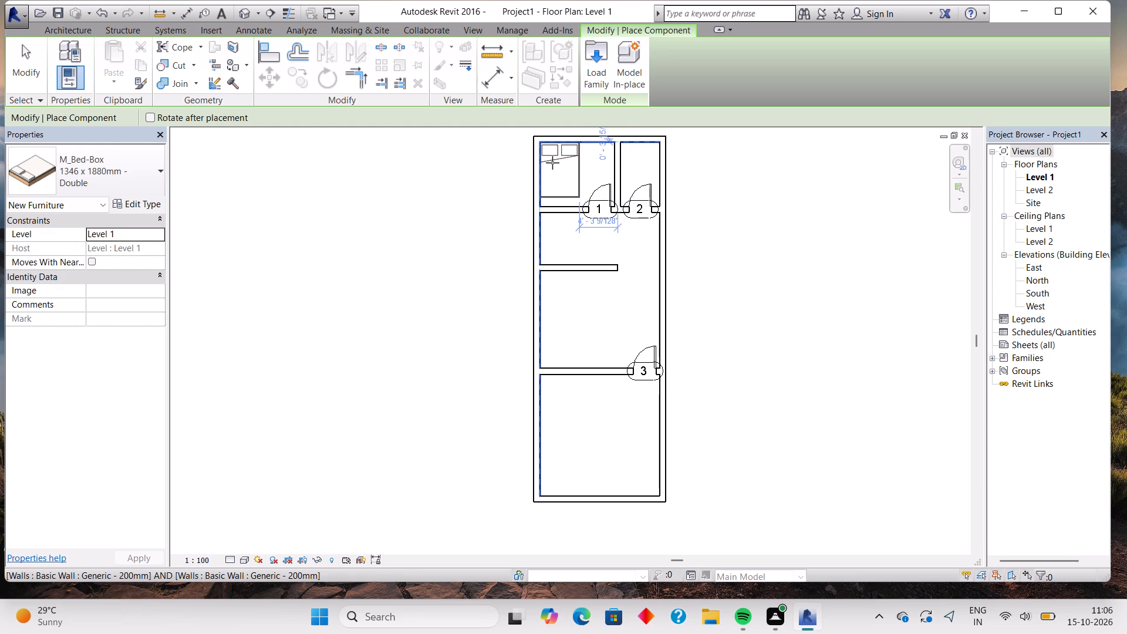
Place the M_Bed-Box 1346 x 1880mm - Double bed in the northwest room with its head against the north wall.
left_click(556, 164)
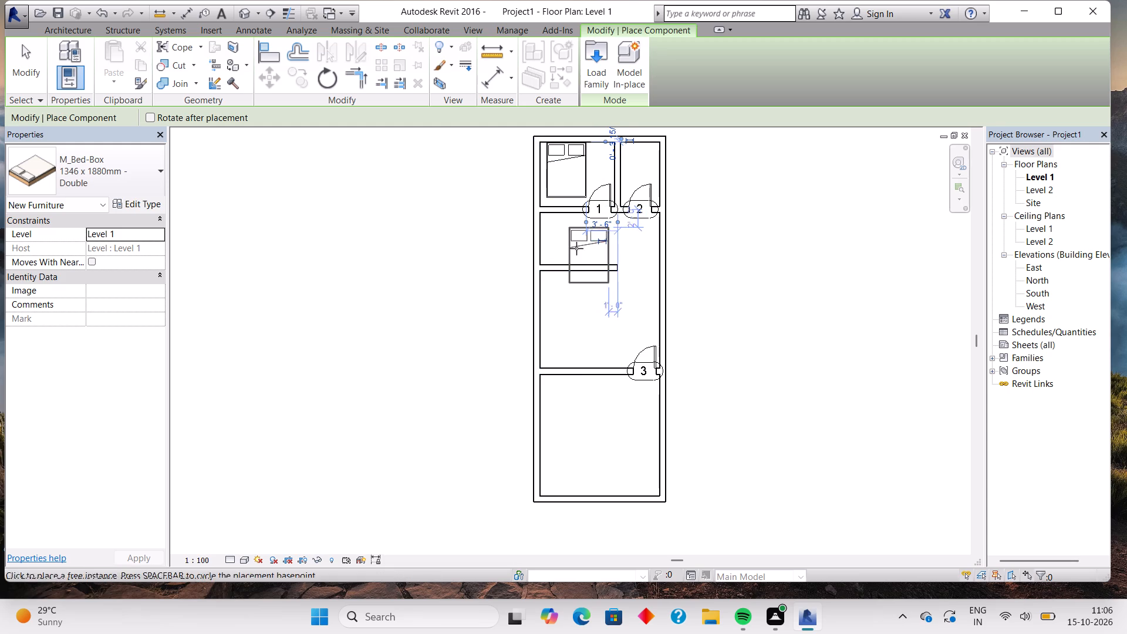
key("Escape")
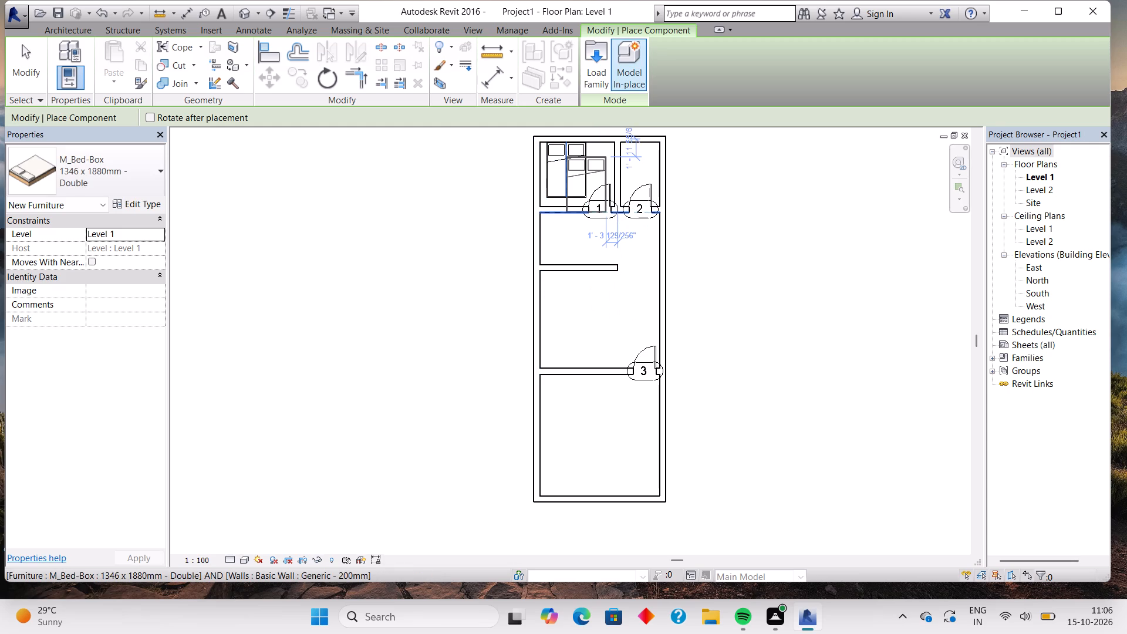
Load the M_Kitchenette - Medium family from the Specialty Equipment > Domestic folder of the US Metric library.
left_click(606, 73)
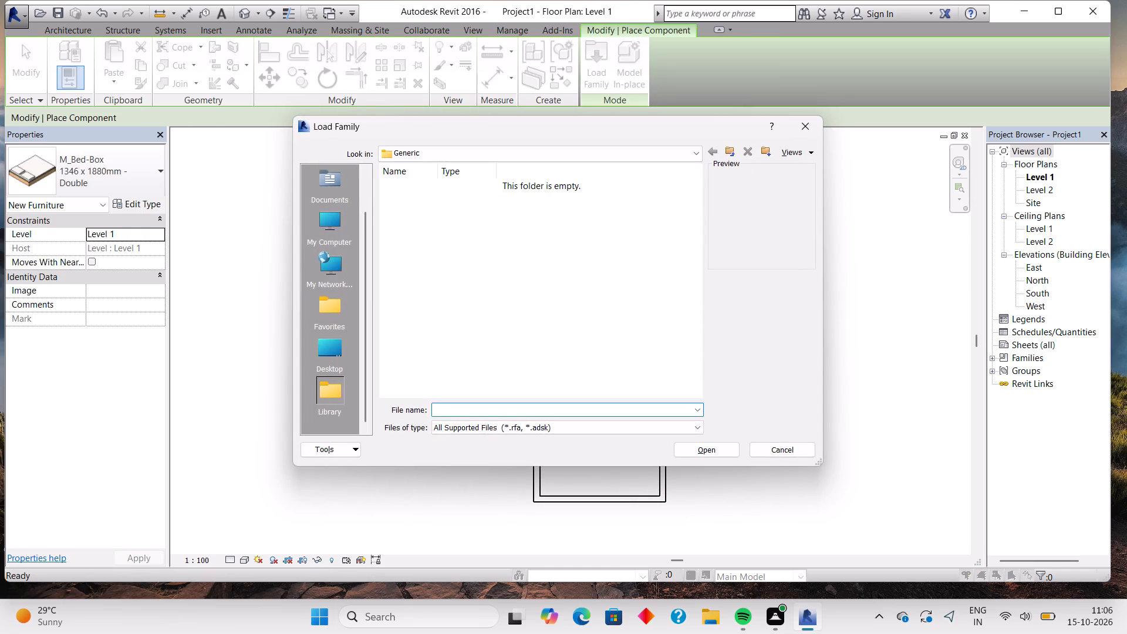
double_click(326, 228)
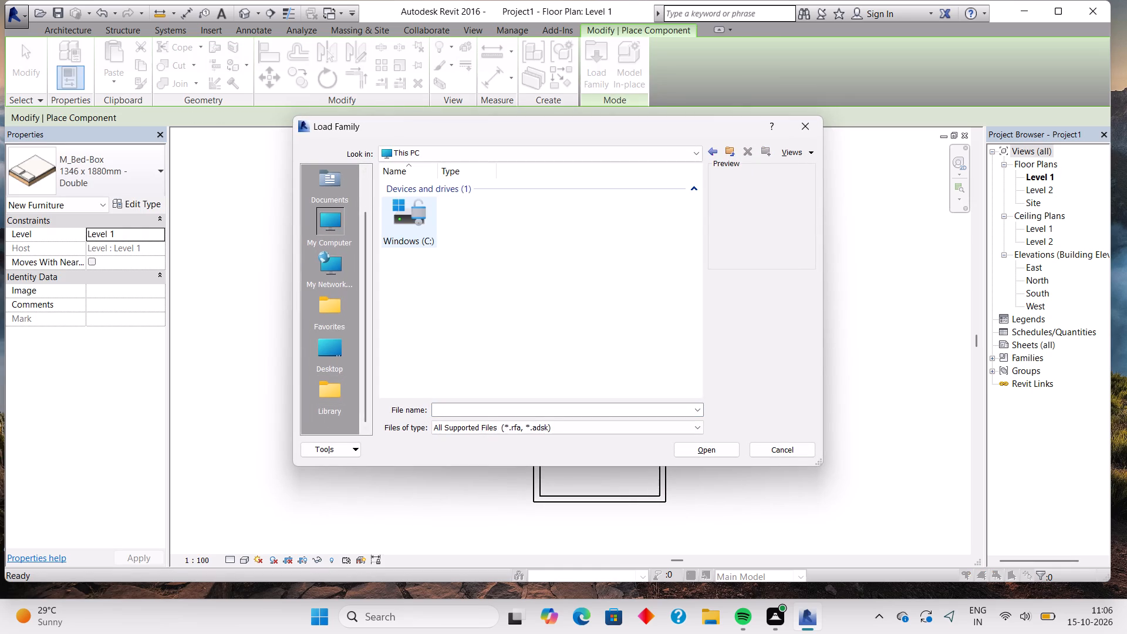
double_click(414, 214)
double_click(475, 205)
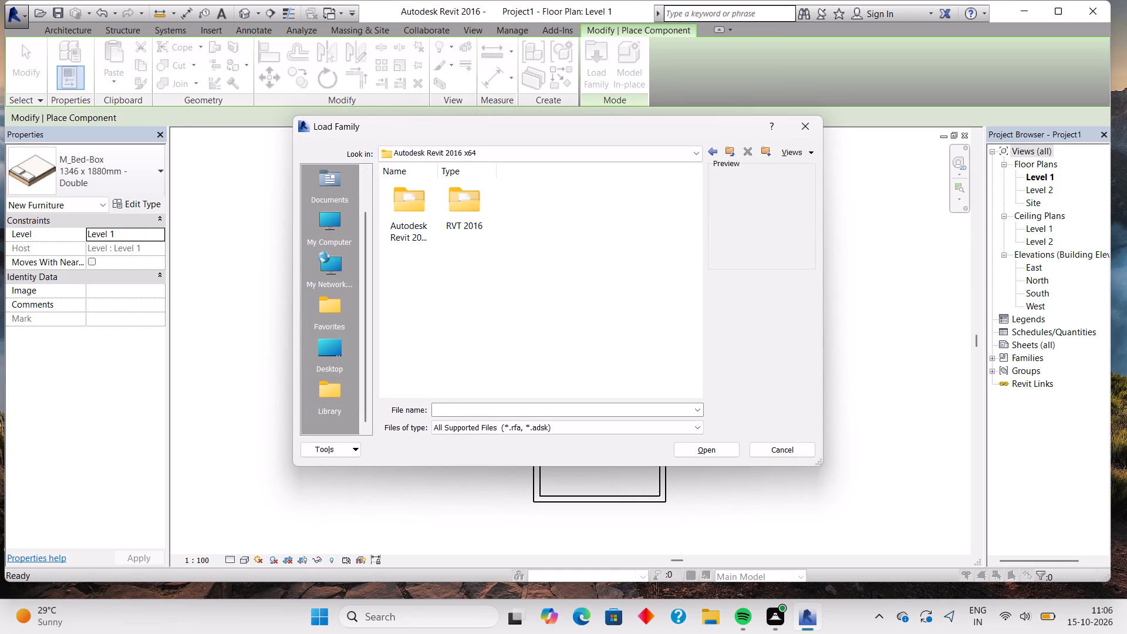
double_click(455, 197)
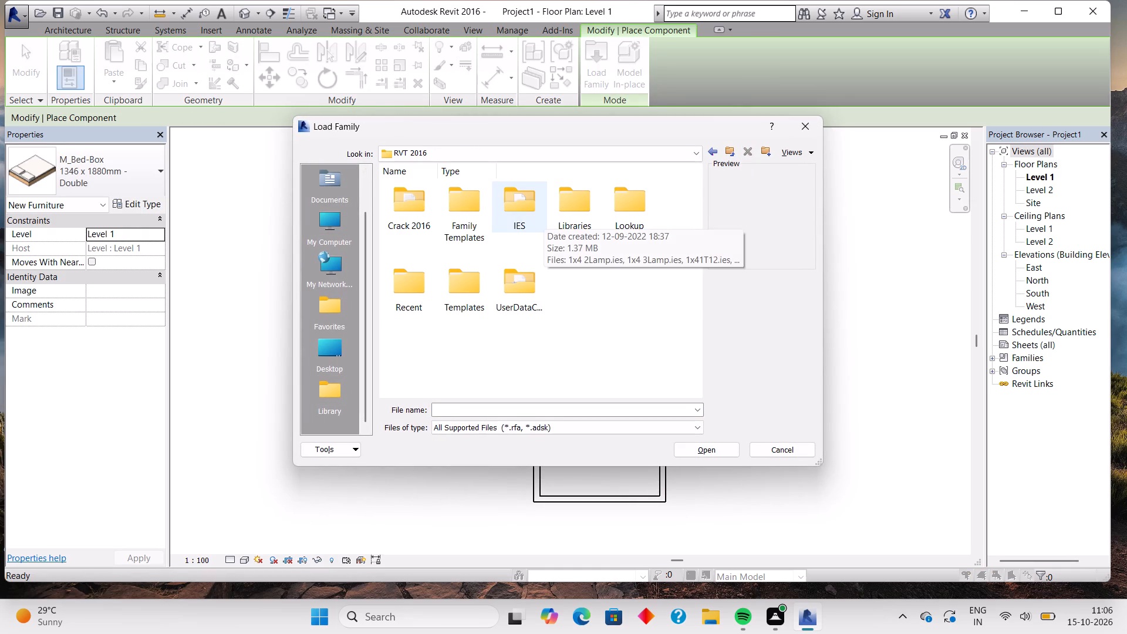
left_click(576, 207)
left_click(576, 207)
double_click(453, 220)
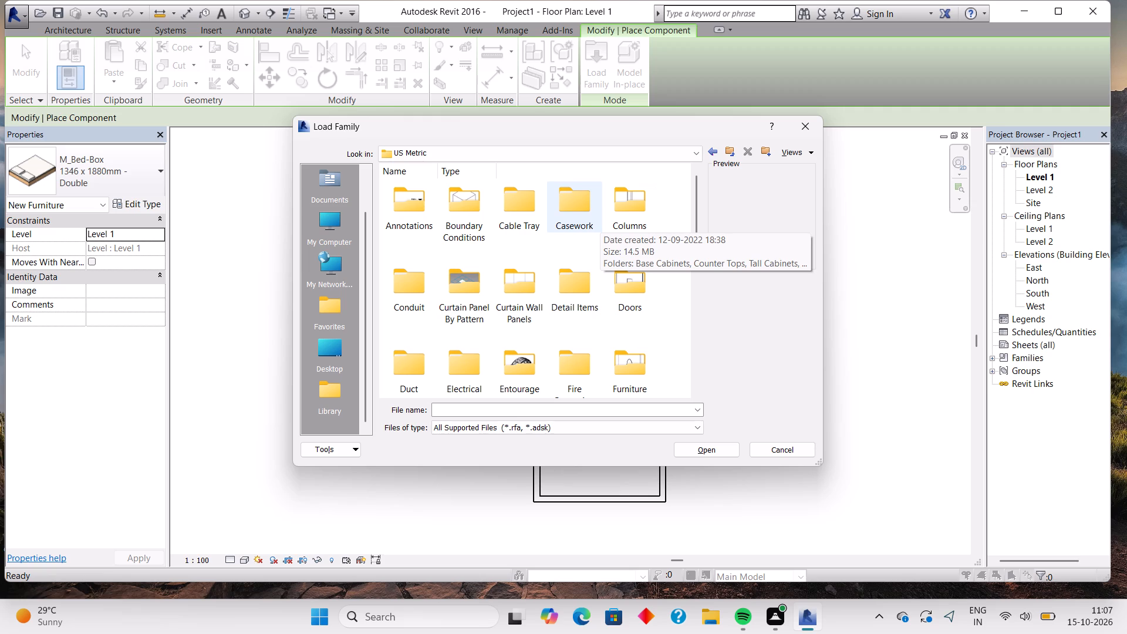
scroll(545, 279, "down", 5)
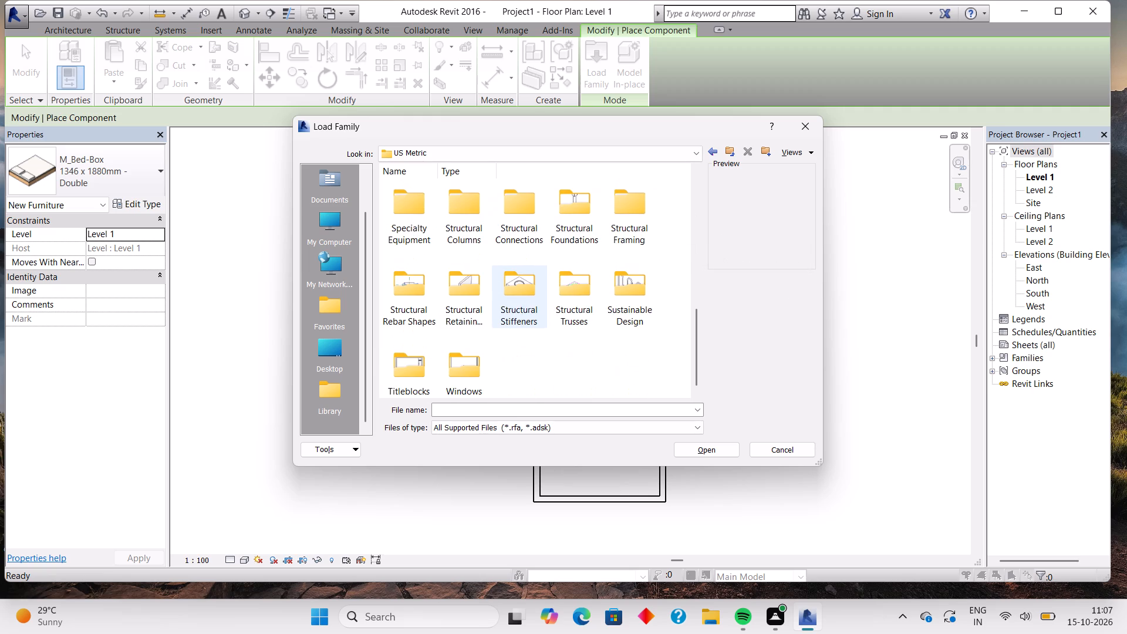
scroll(542, 274, "down", 3)
double_click(399, 228)
double_click(480, 213)
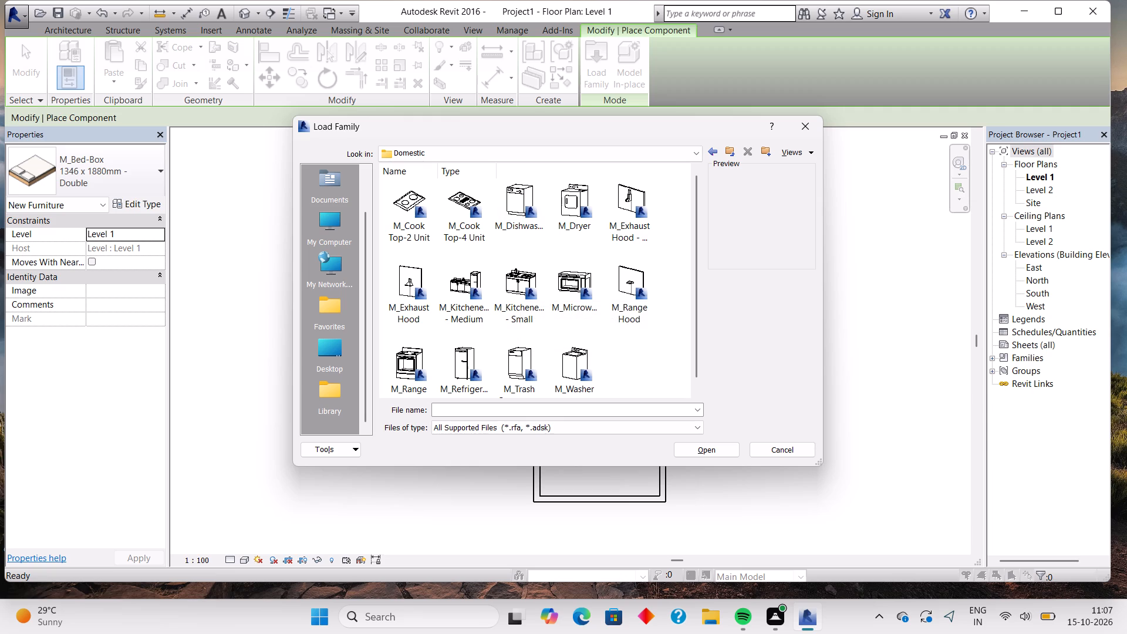
double_click(464, 275)
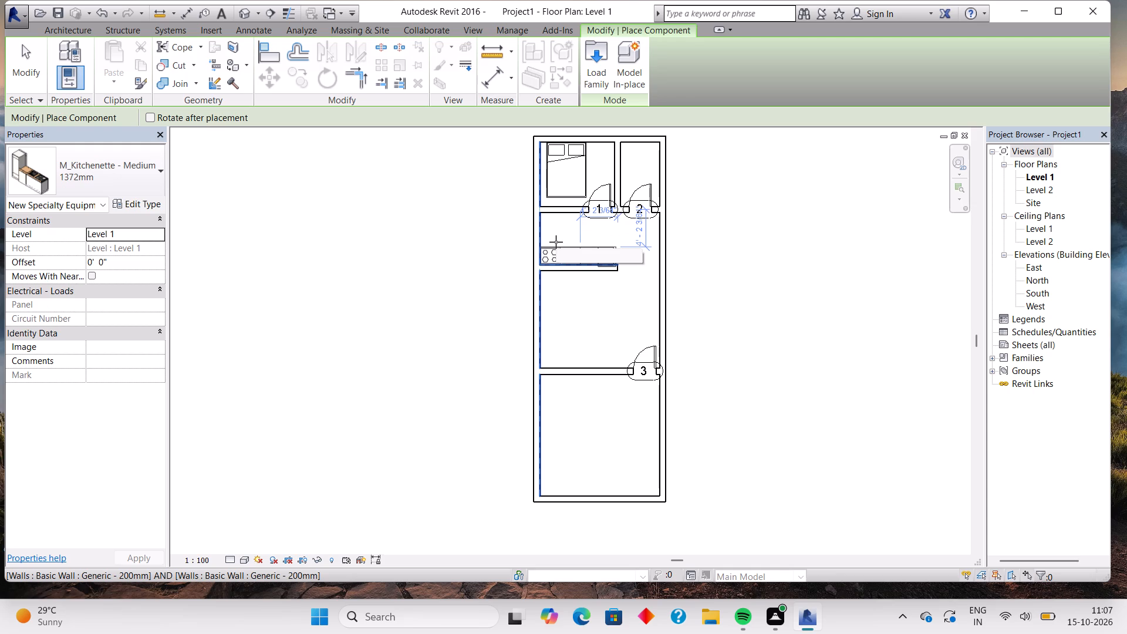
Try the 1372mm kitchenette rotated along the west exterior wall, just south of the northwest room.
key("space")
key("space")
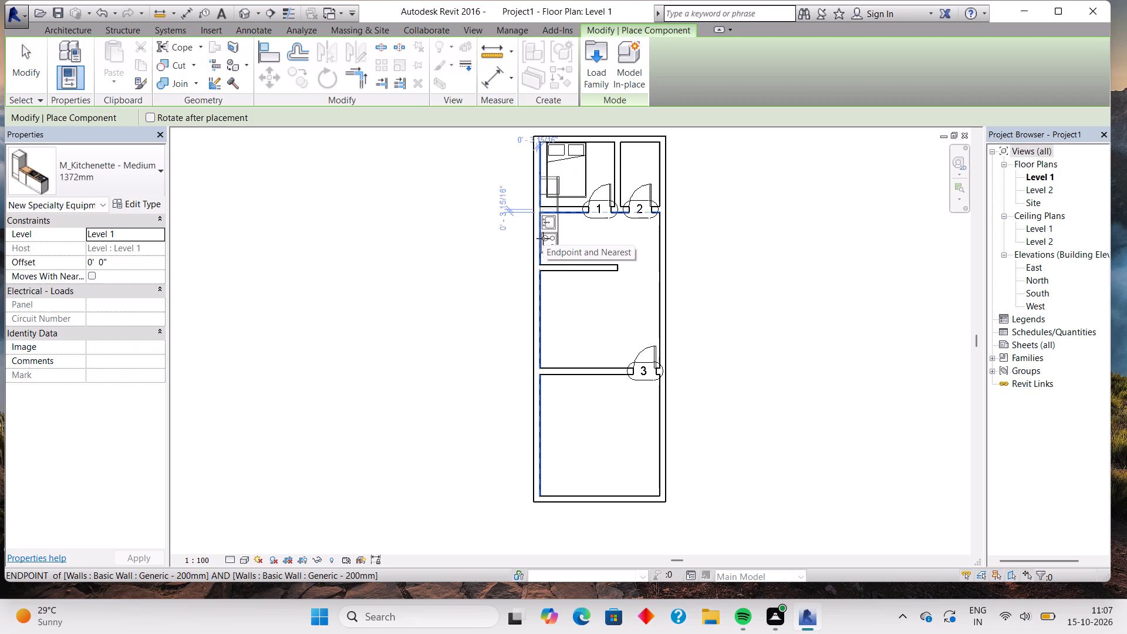
Load the M_Toilet-Domestic-3D family from the Plumbing > Architectural > Fixtures > Water Closets folder of the US Metric library.
left_click(595, 72)
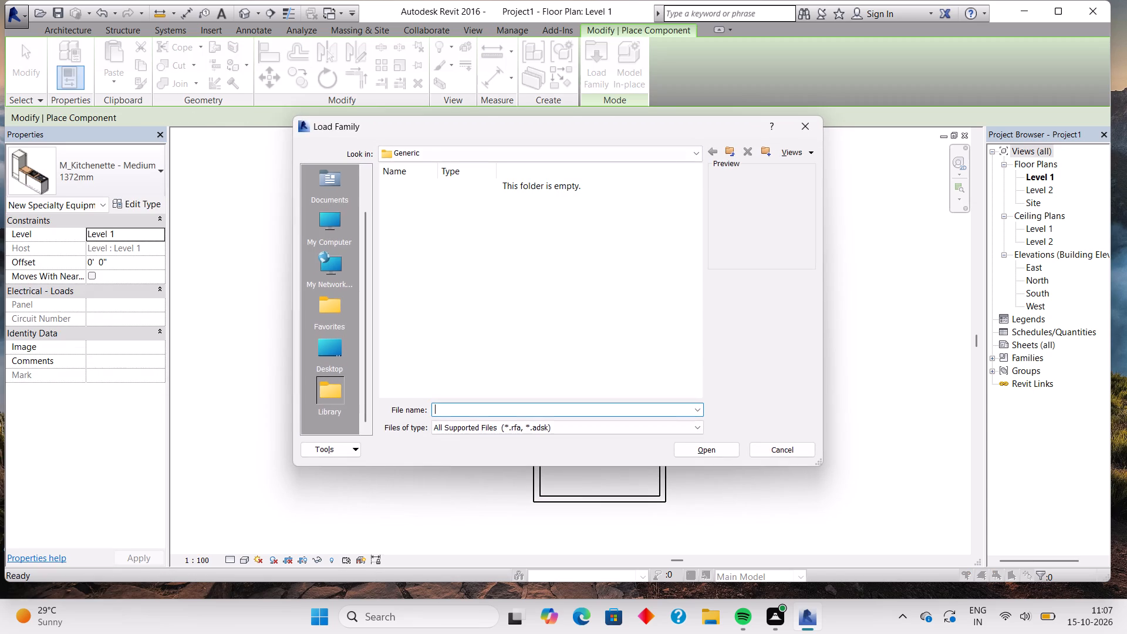
double_click(346, 230)
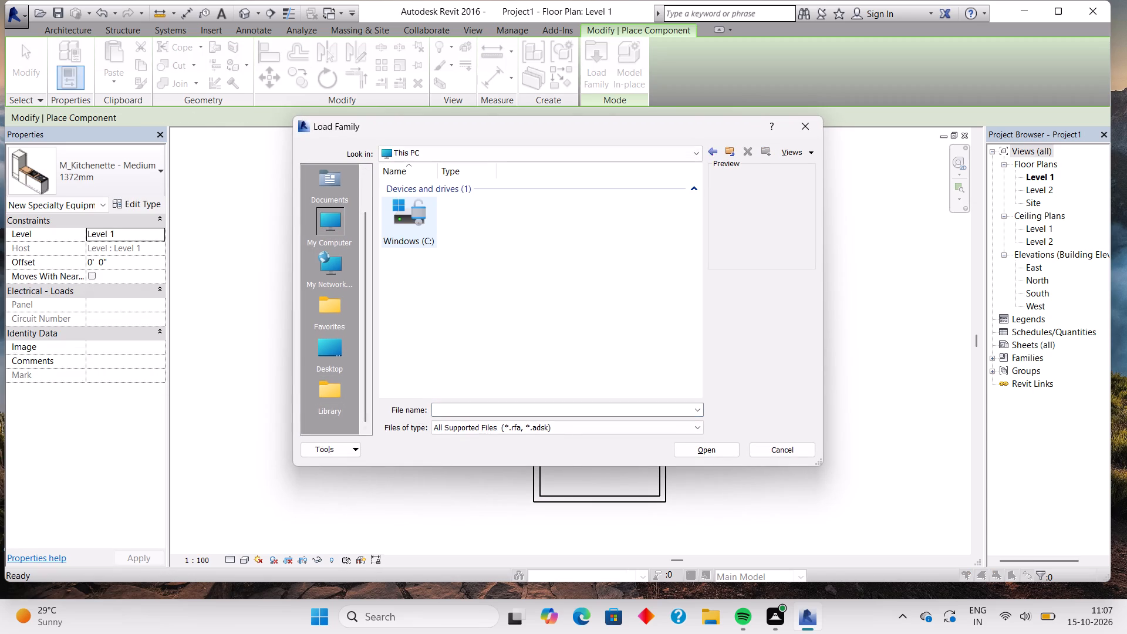
double_click(428, 217)
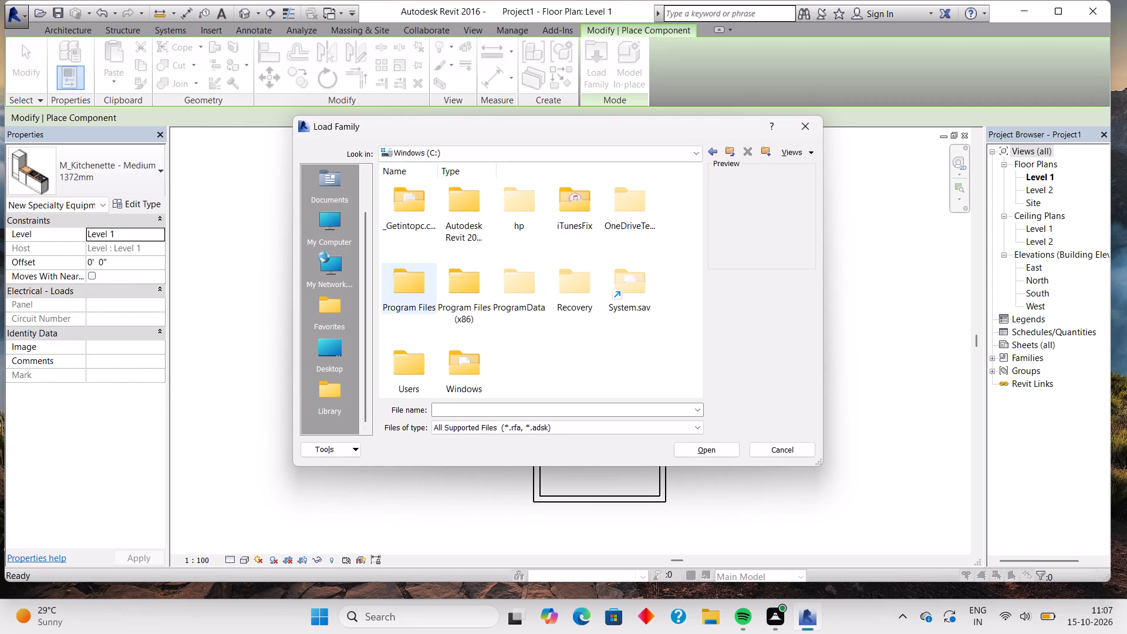
scroll(419, 276, "down", 4)
double_click(460, 206)
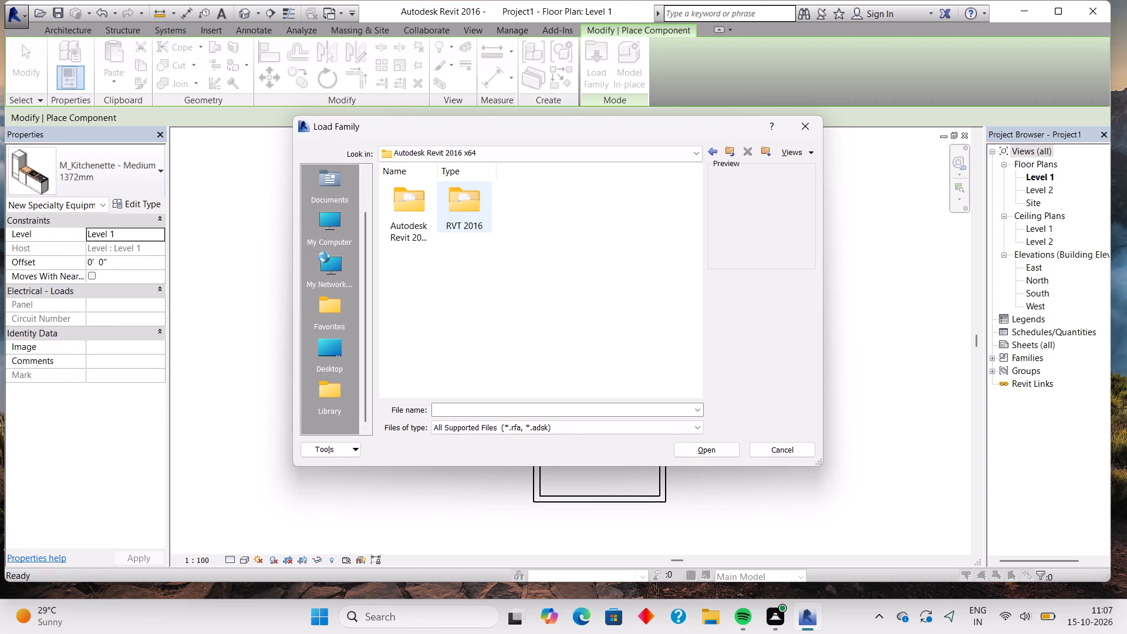
double_click(460, 208)
double_click(583, 205)
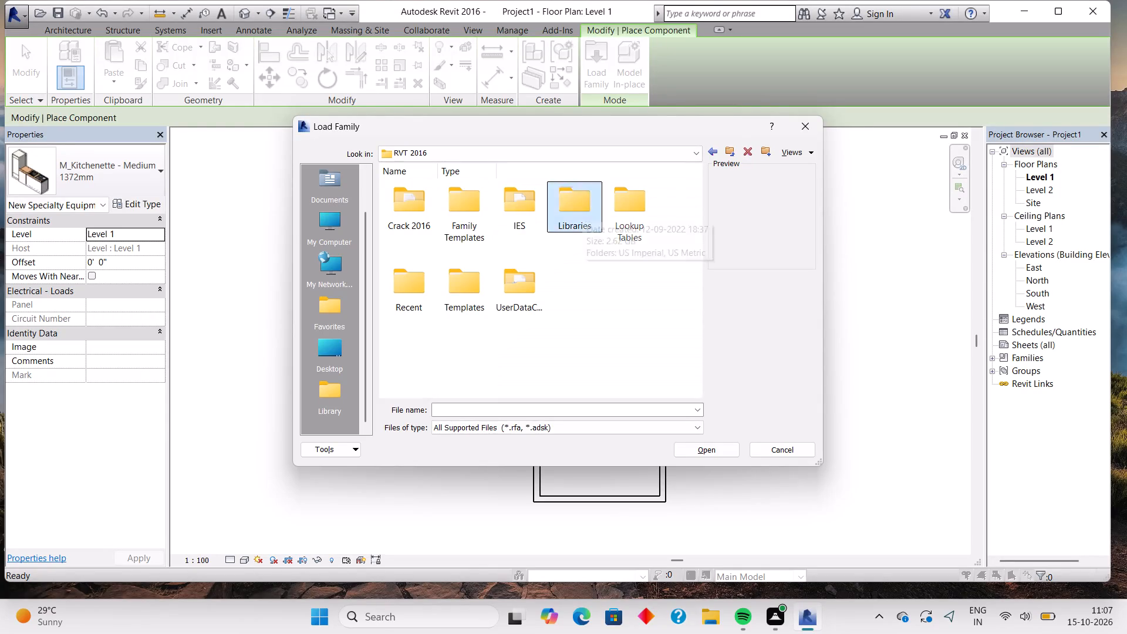
double_click(466, 198)
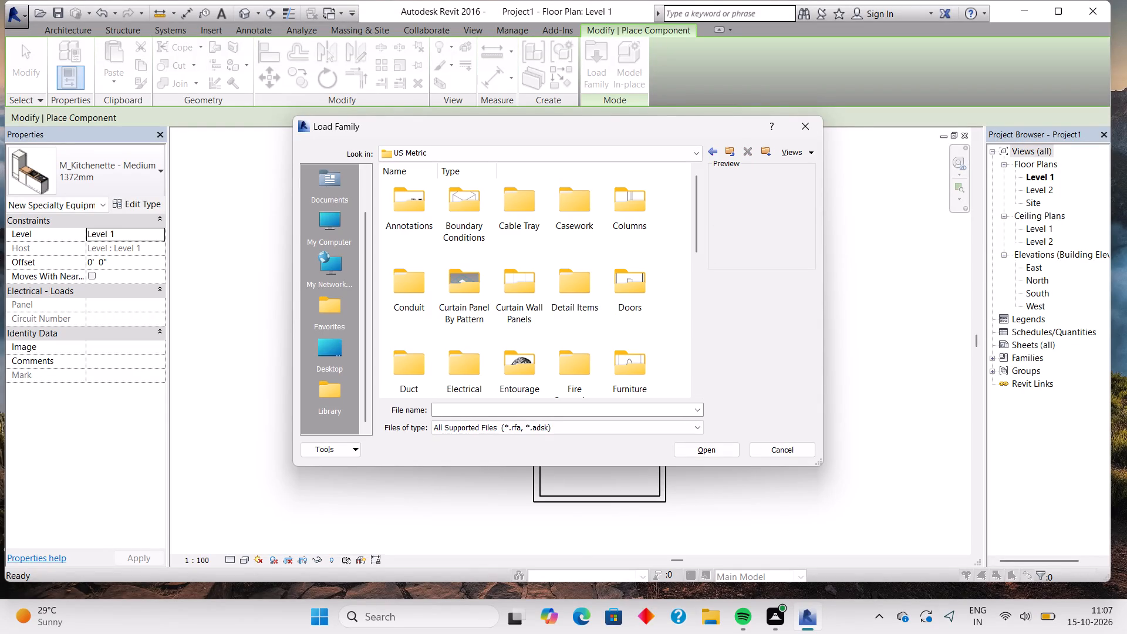
scroll(464, 312, "down", 2)
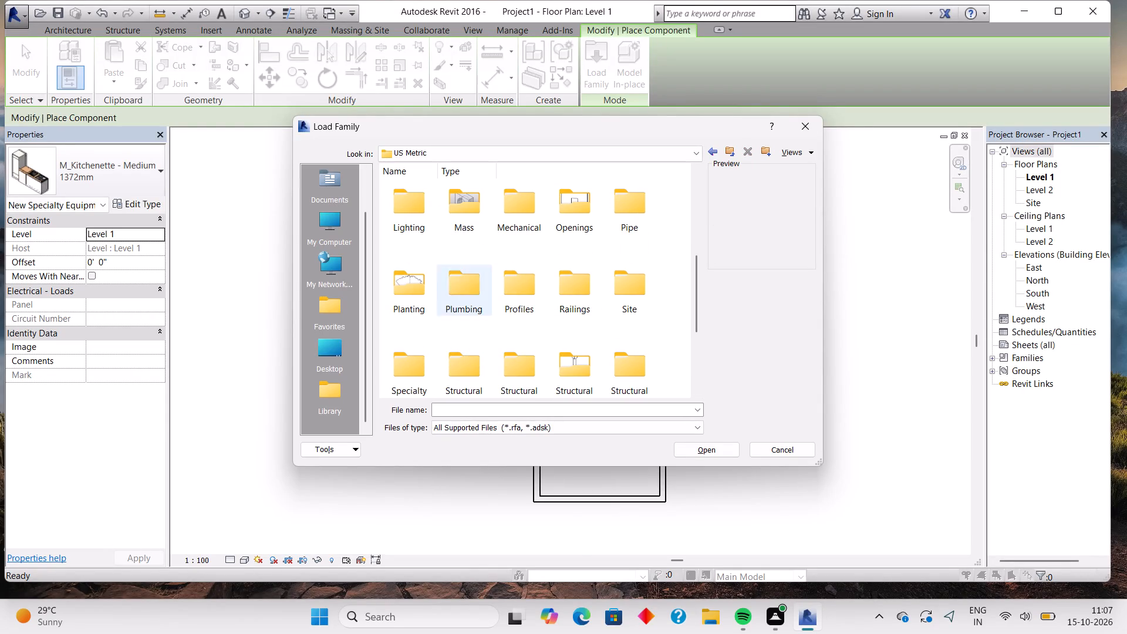
double_click(473, 294)
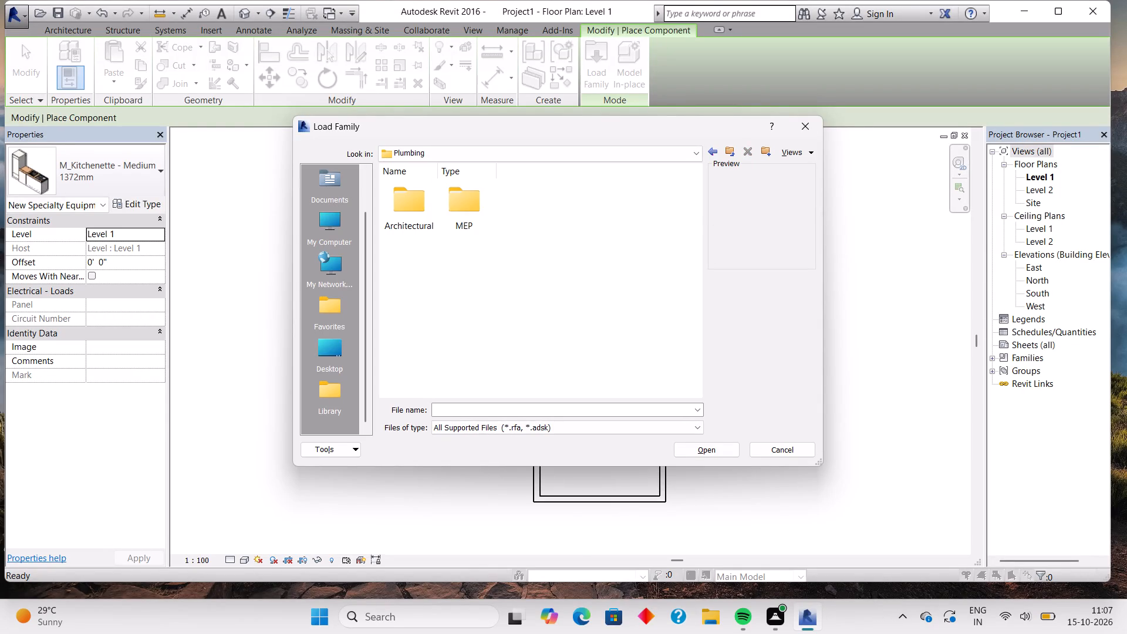
double_click(426, 210)
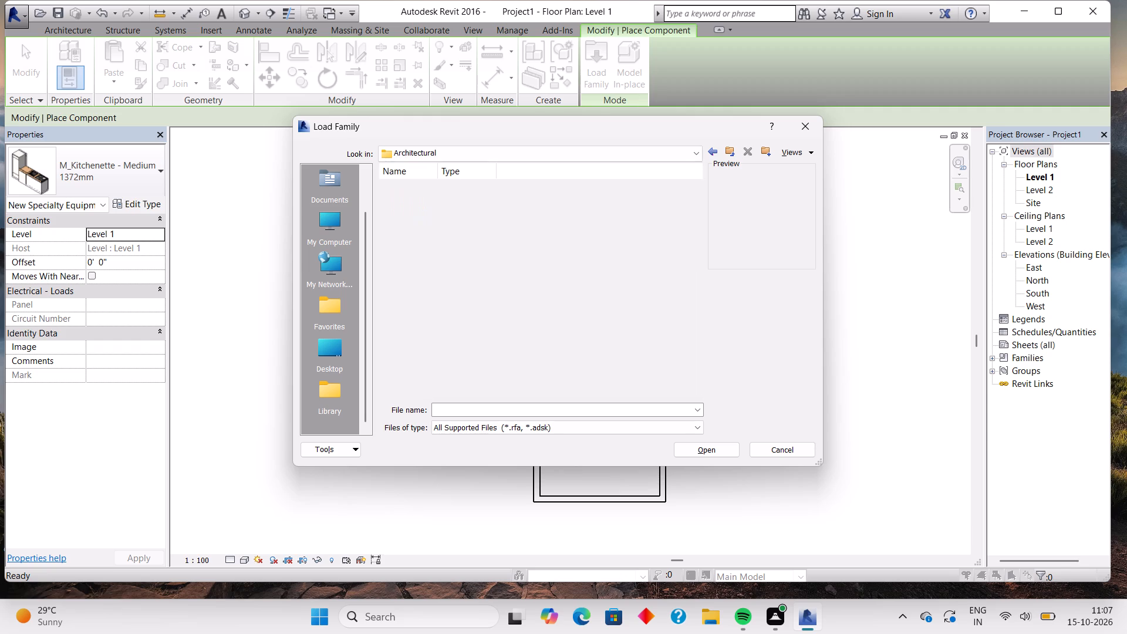
double_click(416, 204)
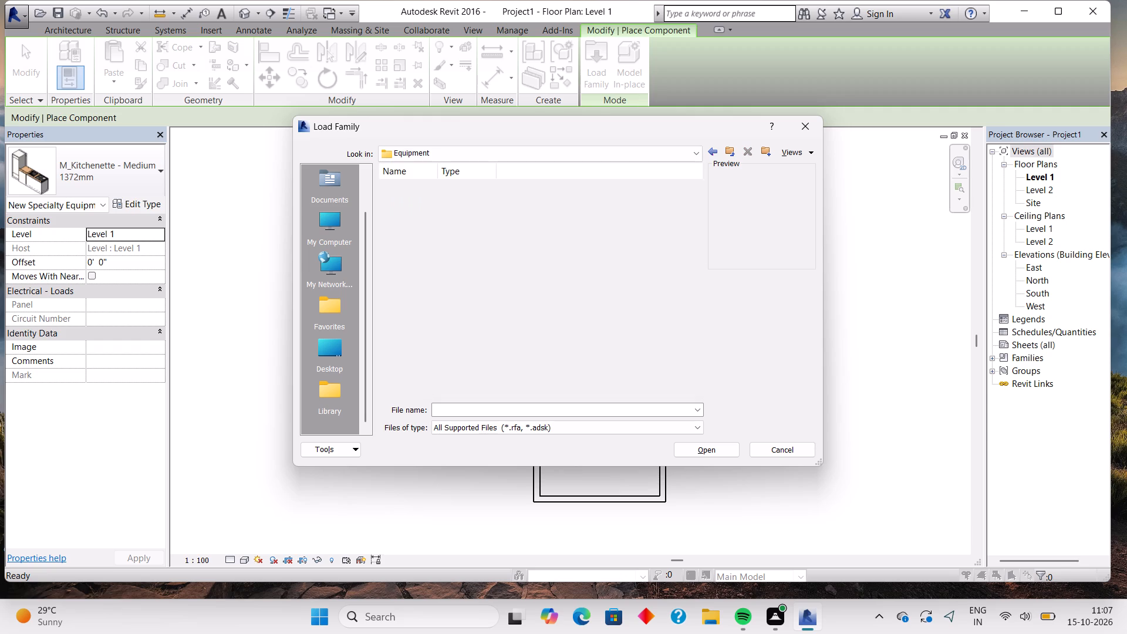
left_click(718, 152)
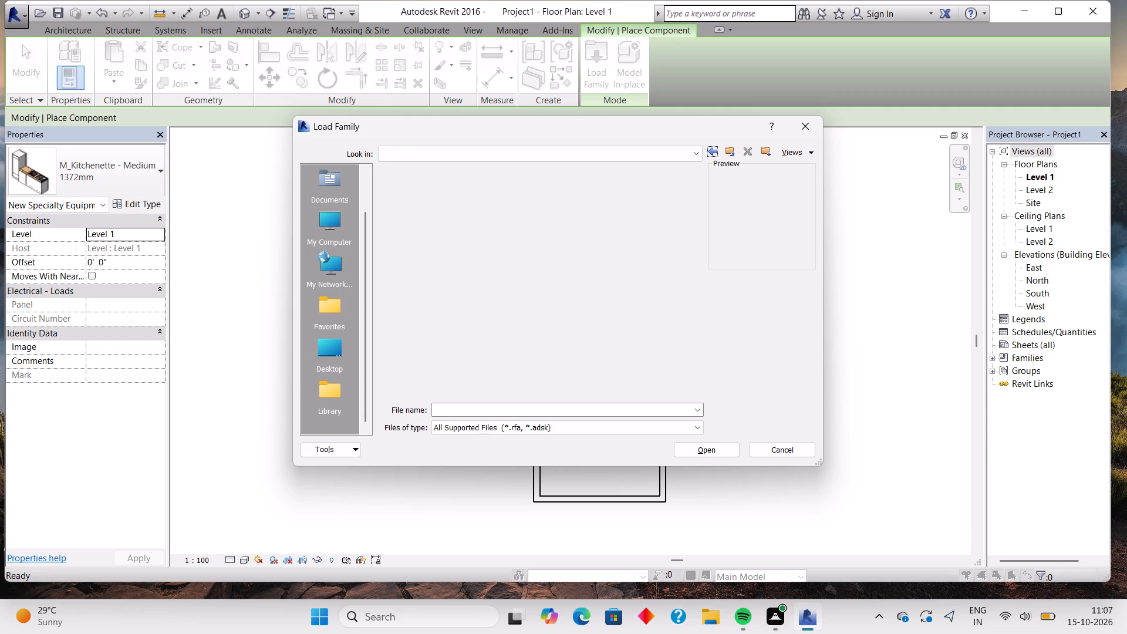
double_click(475, 206)
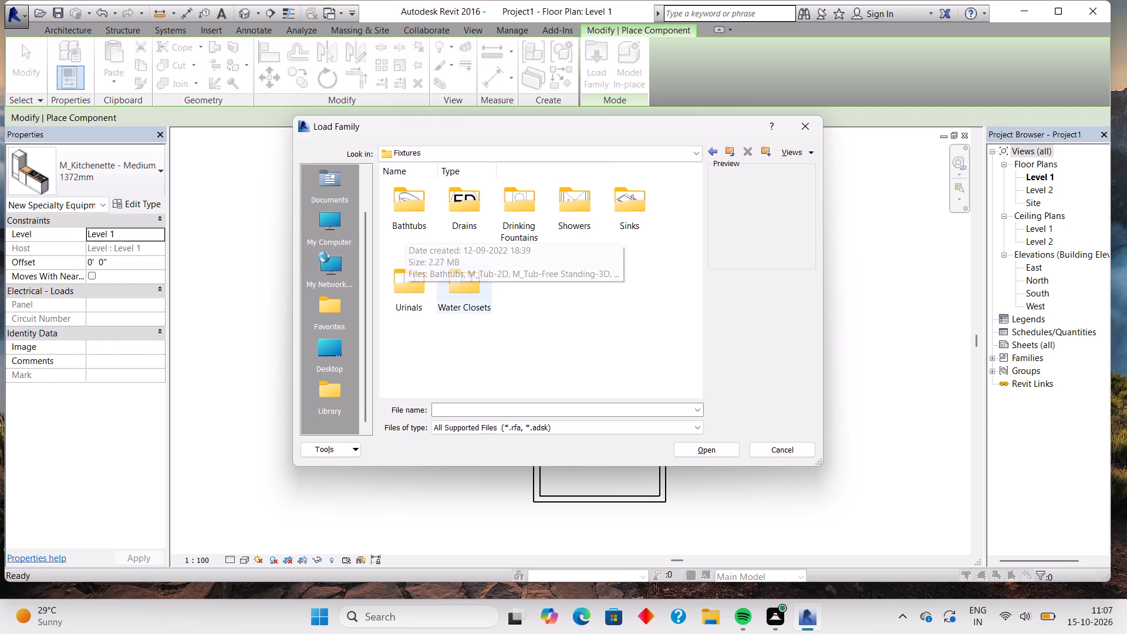
double_click(451, 282)
double_click(581, 209)
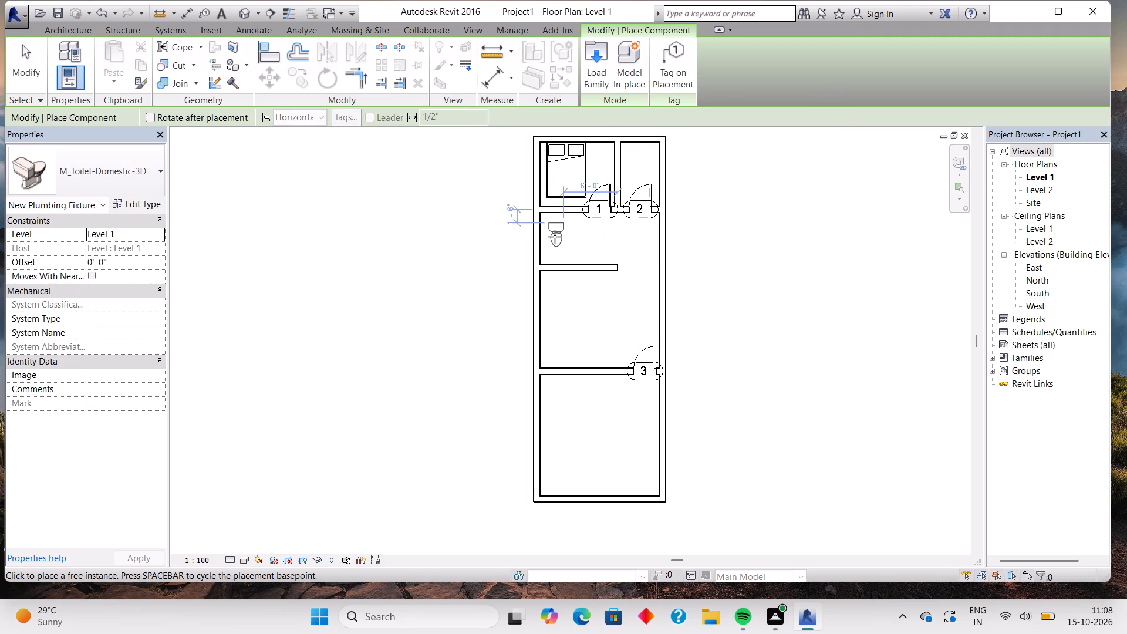
Place the M_Toilet-Domestic-3D in the northeast room with its back against the north wall.
left_click(637, 157)
key("Escape")
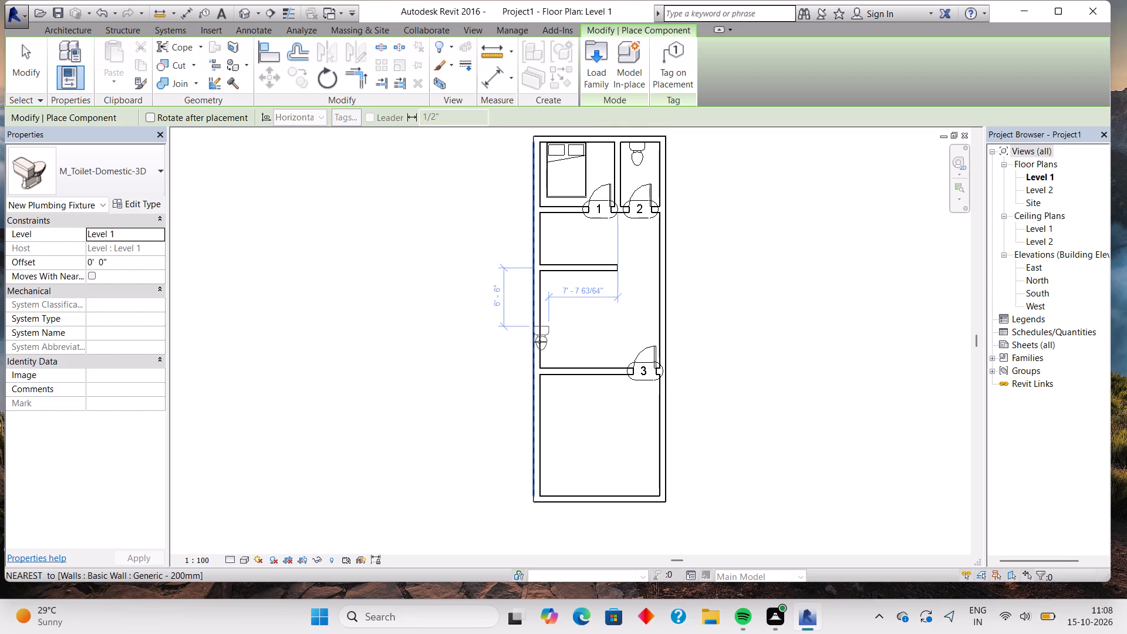
Load the M_Cook Top-4 Unit family from the Specialty Equipment > Domestic folder of the US Metric library.
left_click(600, 63)
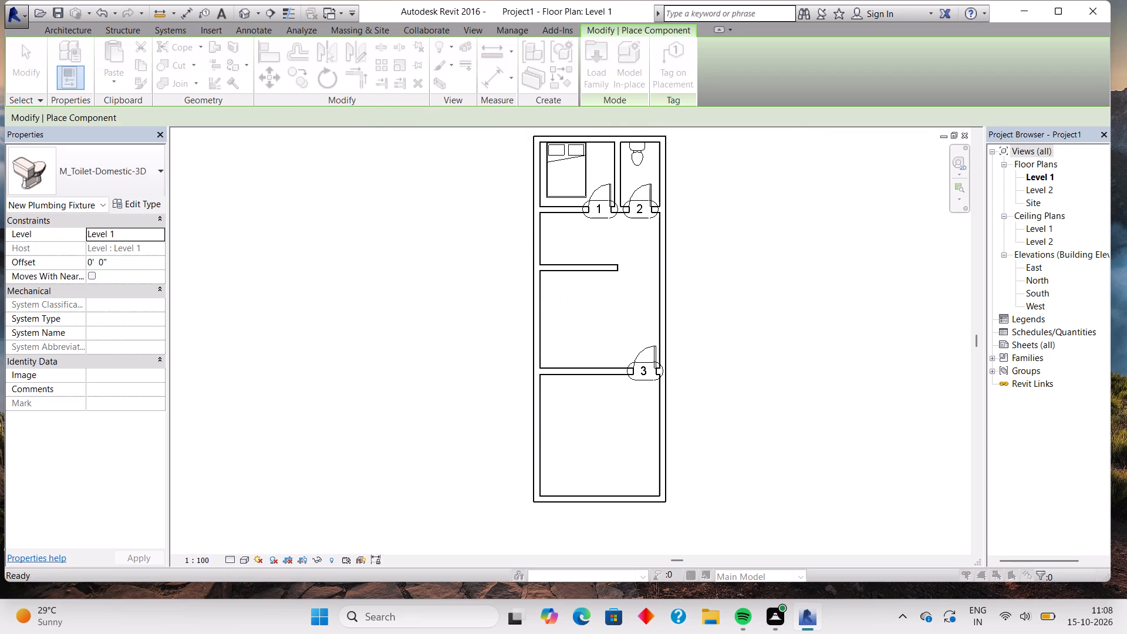
double_click(318, 223)
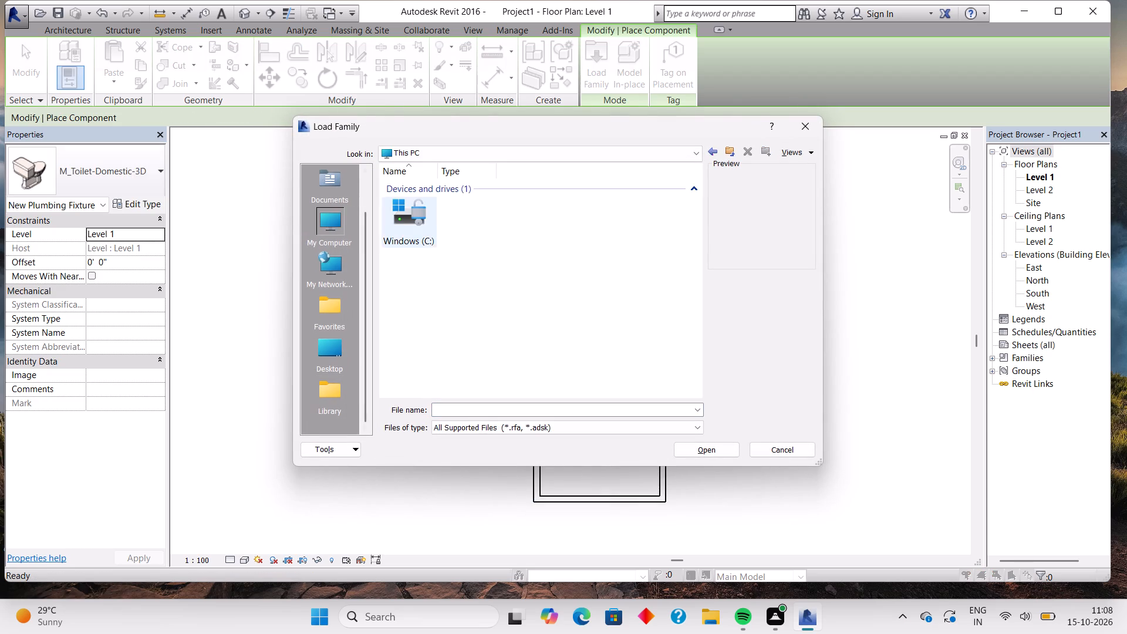
double_click(400, 218)
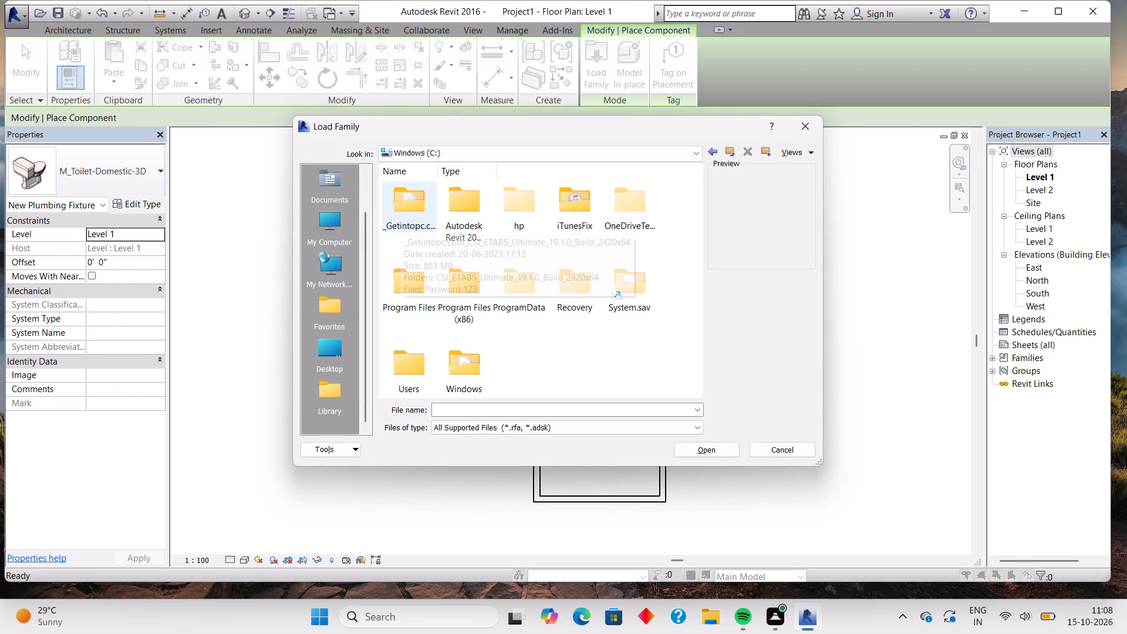
double_click(468, 215)
double_click(461, 191)
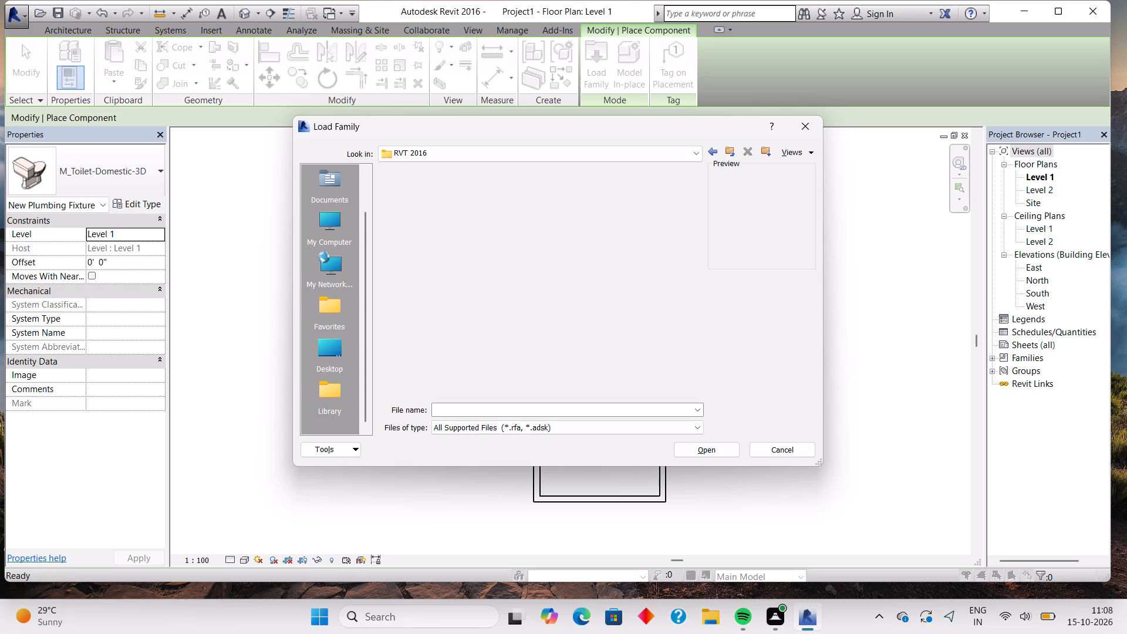
left_click(584, 213)
left_click(566, 220)
double_click(589, 188)
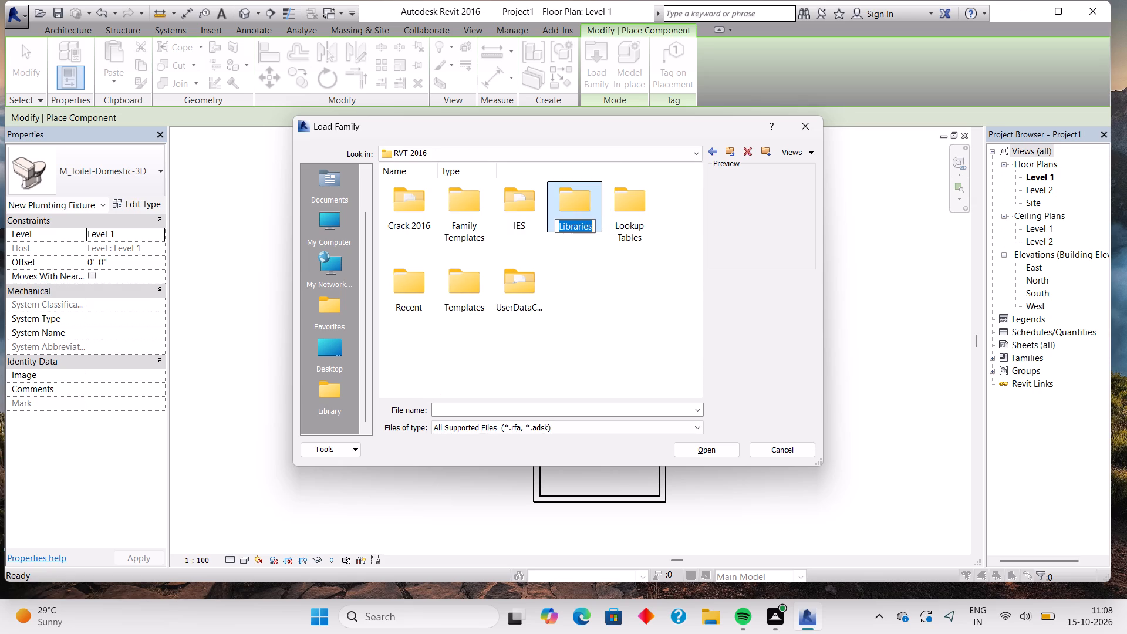
left_click(582, 193)
double_click(470, 218)
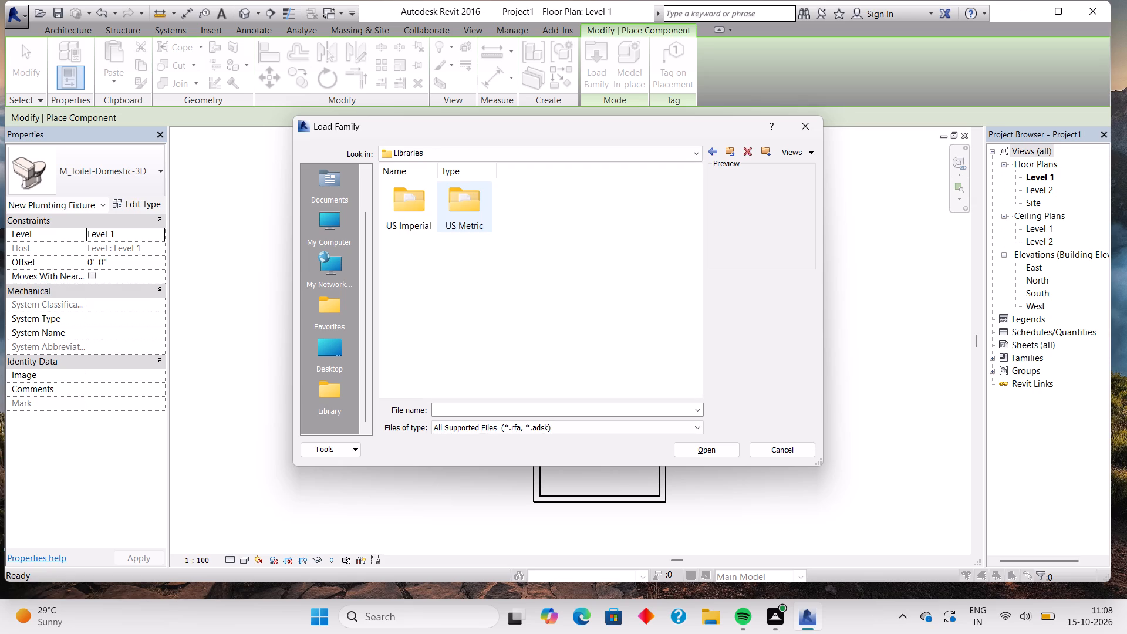
scroll(509, 225, "down", 1)
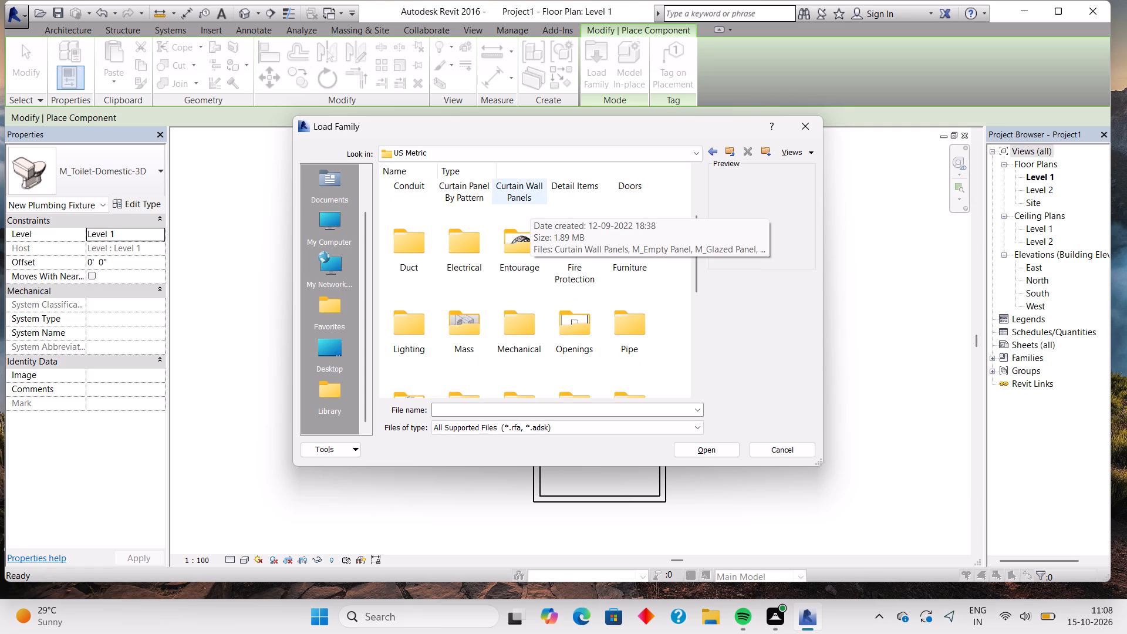
scroll(541, 189, "down", 2)
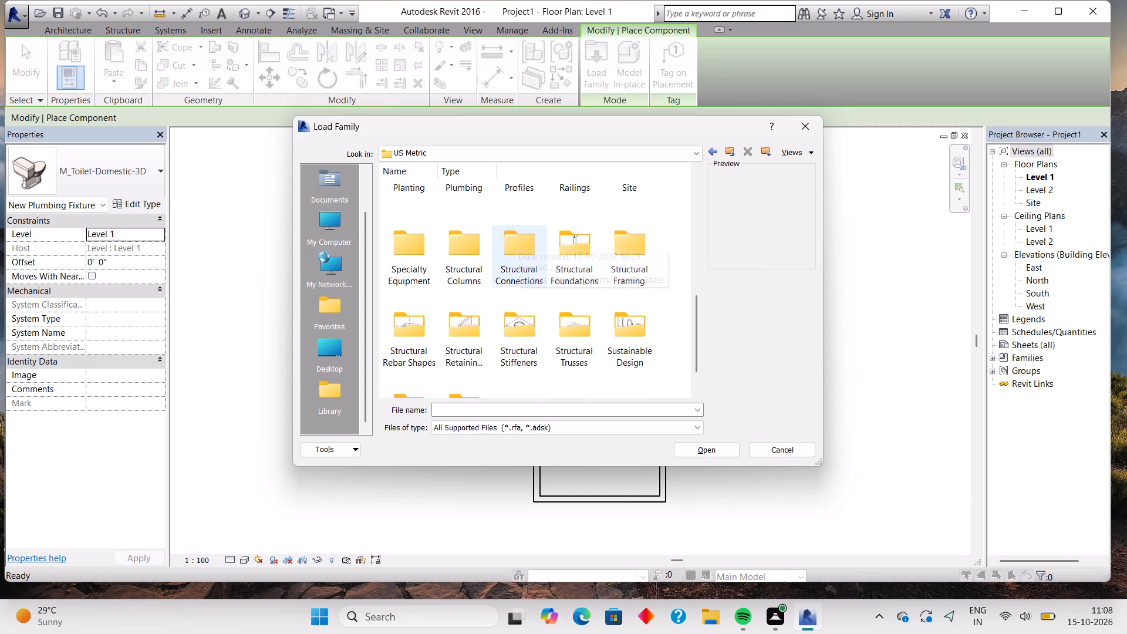
scroll(515, 229, "up", 1)
scroll(515, 229, "down", 1)
double_click(423, 264)
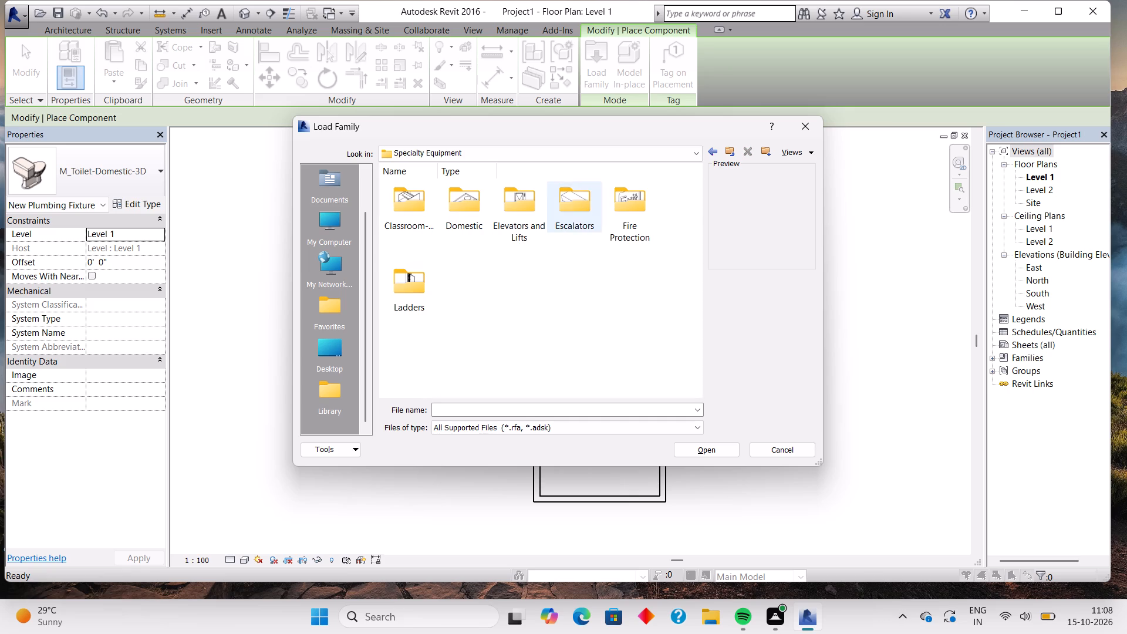
double_click(472, 217)
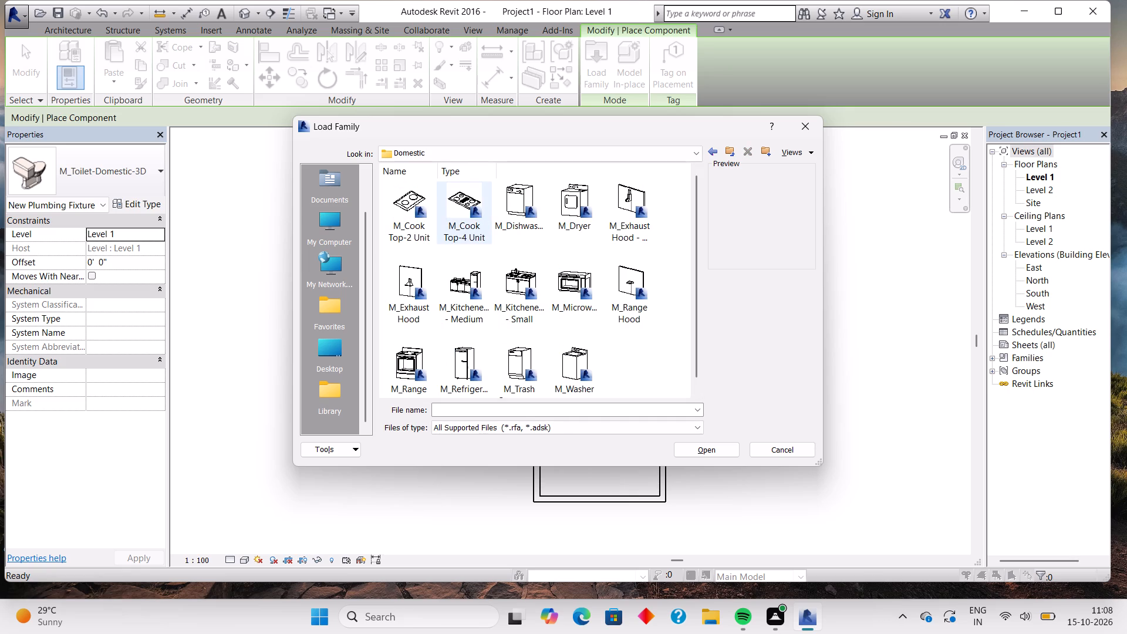
double_click(468, 200)
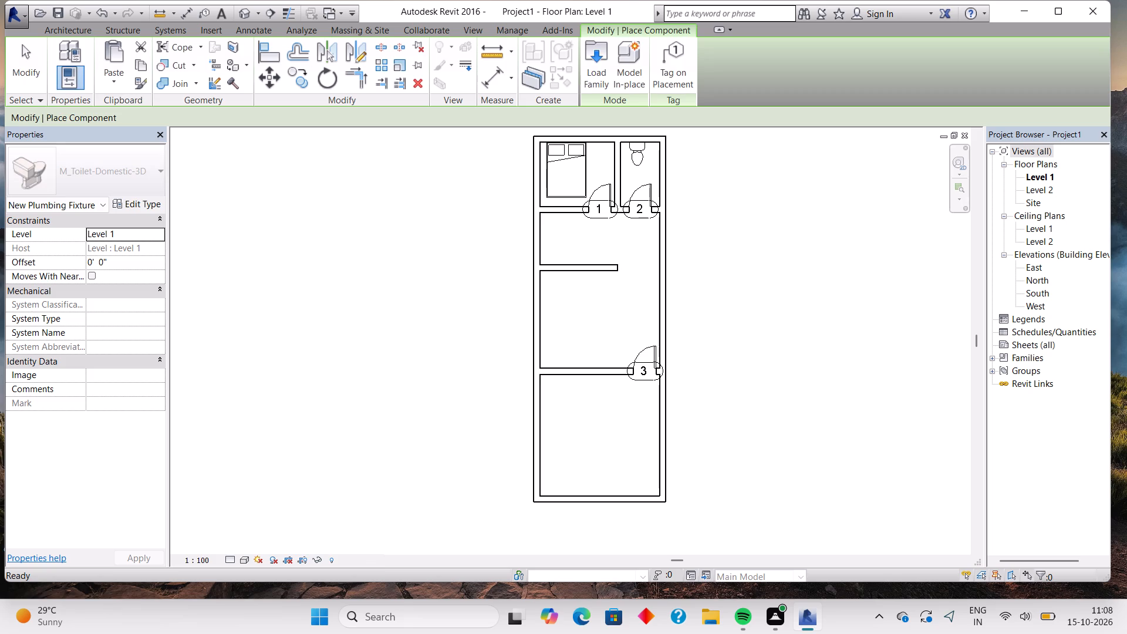
Place the 0915 x 500mm cook top, rotated lengthwise along the west exterior wall, just south of the northwest room.
key("space")
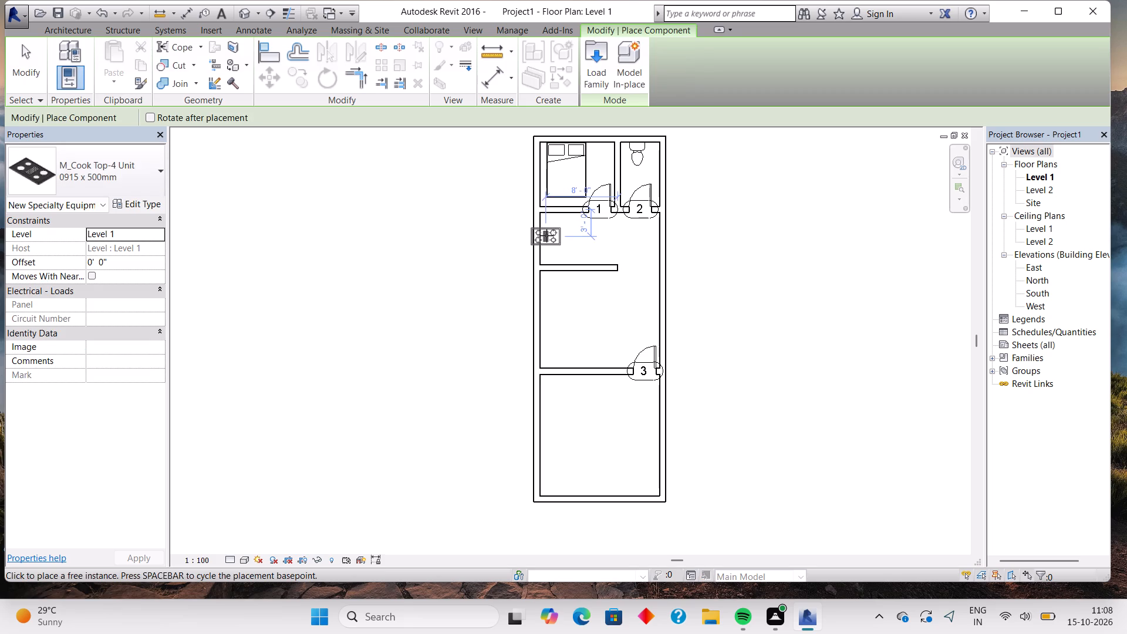
left_click(549, 235)
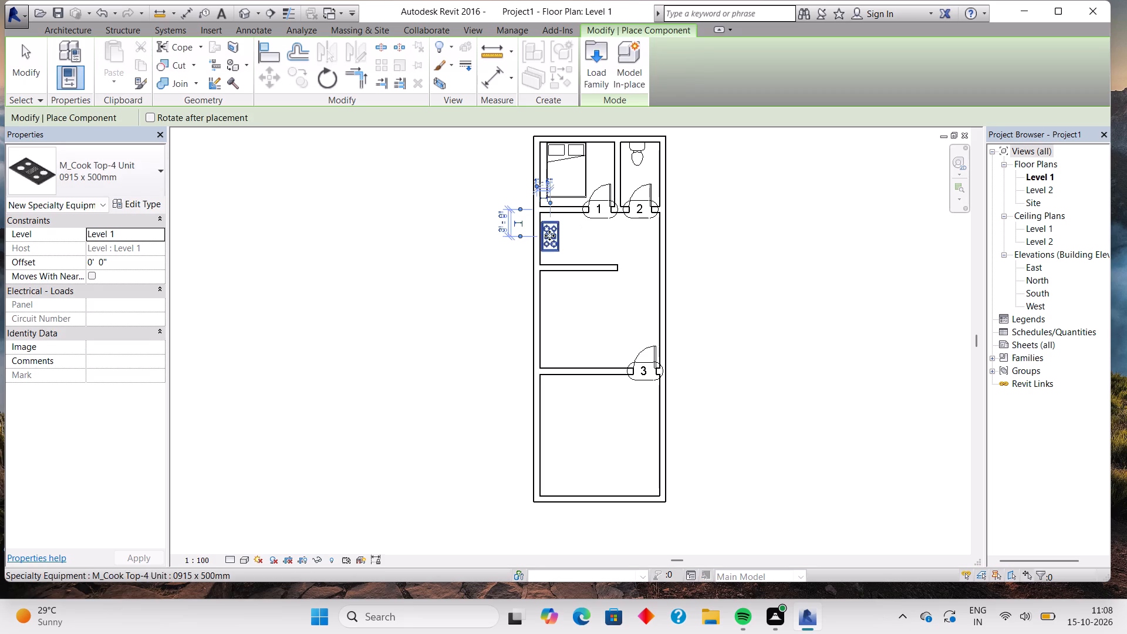
key("Escape")
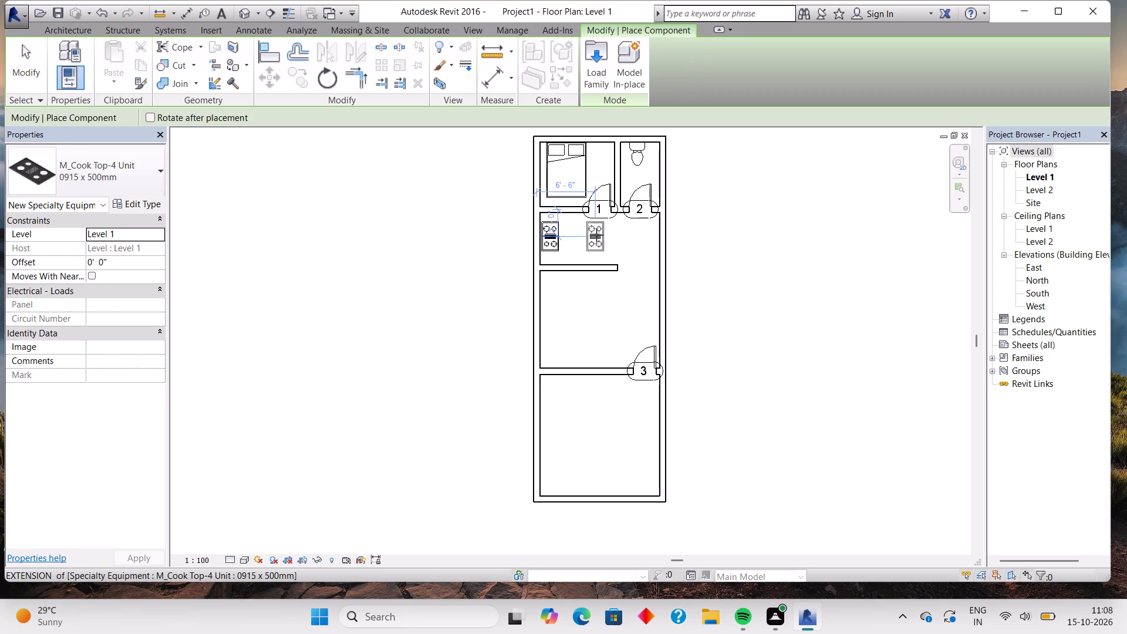
key("Escape")
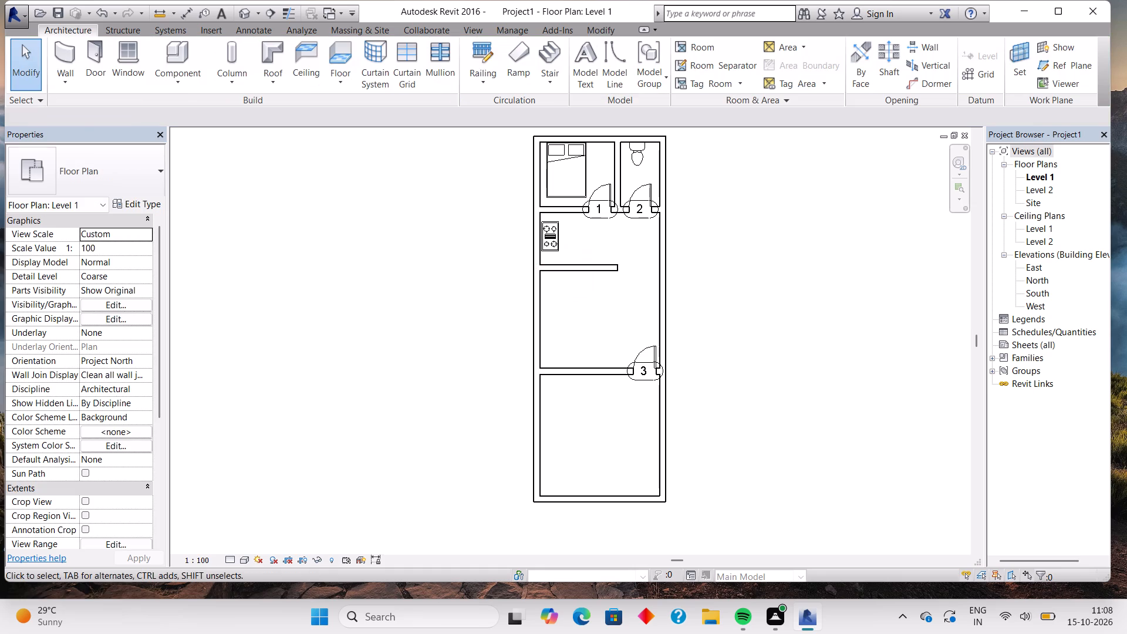
Load the M_Sofa-Pensi family from the Furniture > Seating folder of the US Metric library.
left_click(192, 57)
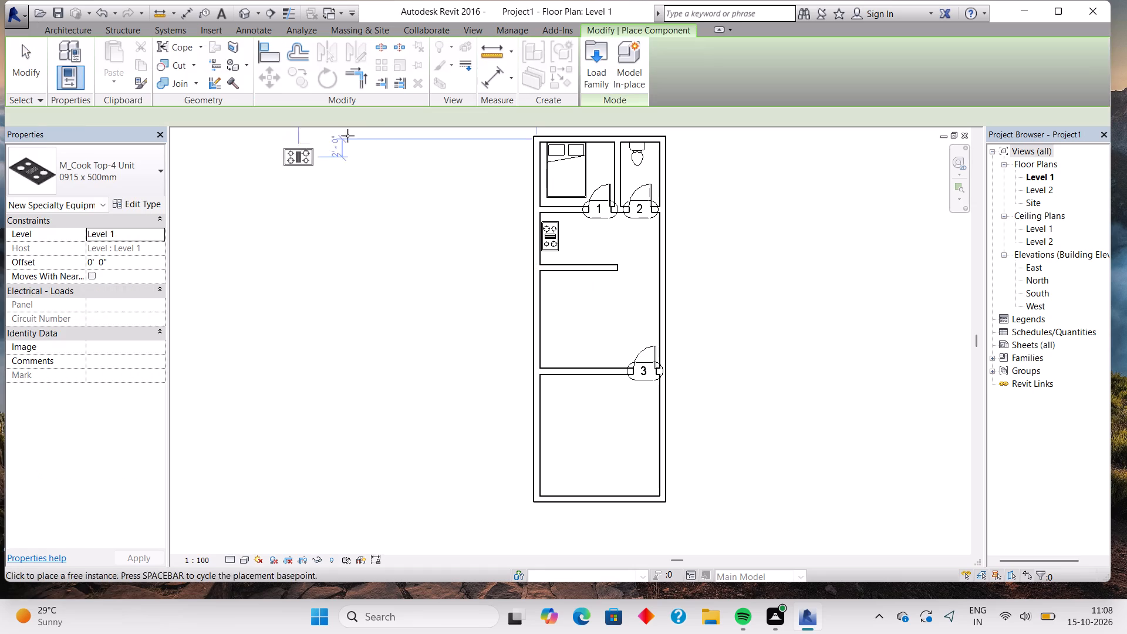
left_click(585, 53)
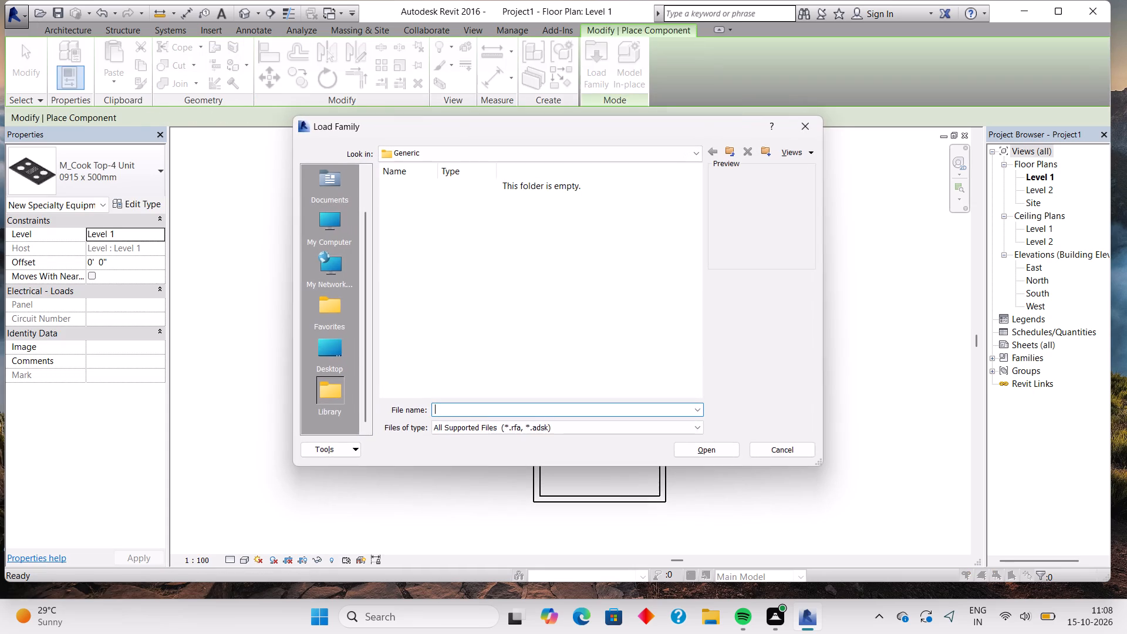
double_click(338, 228)
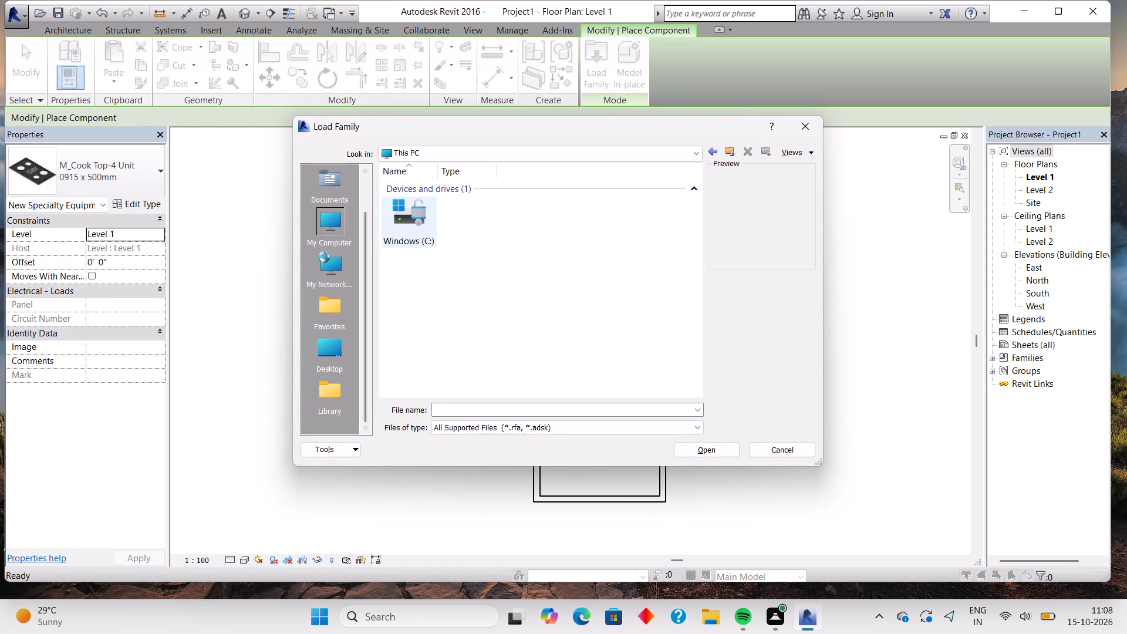
double_click(424, 223)
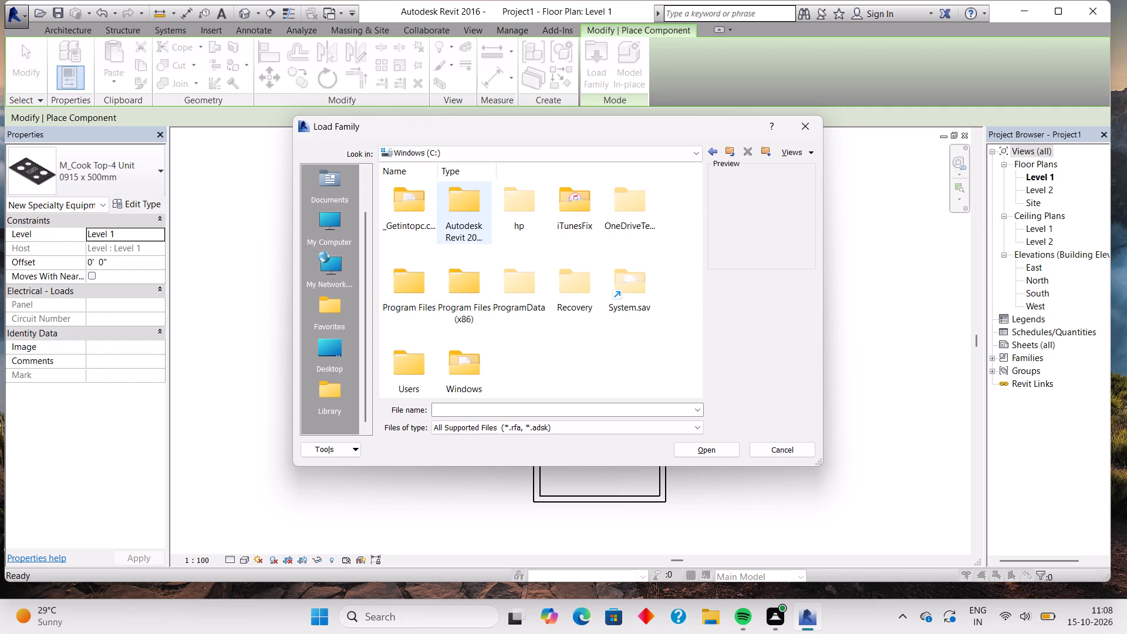
double_click(470, 211)
double_click(465, 211)
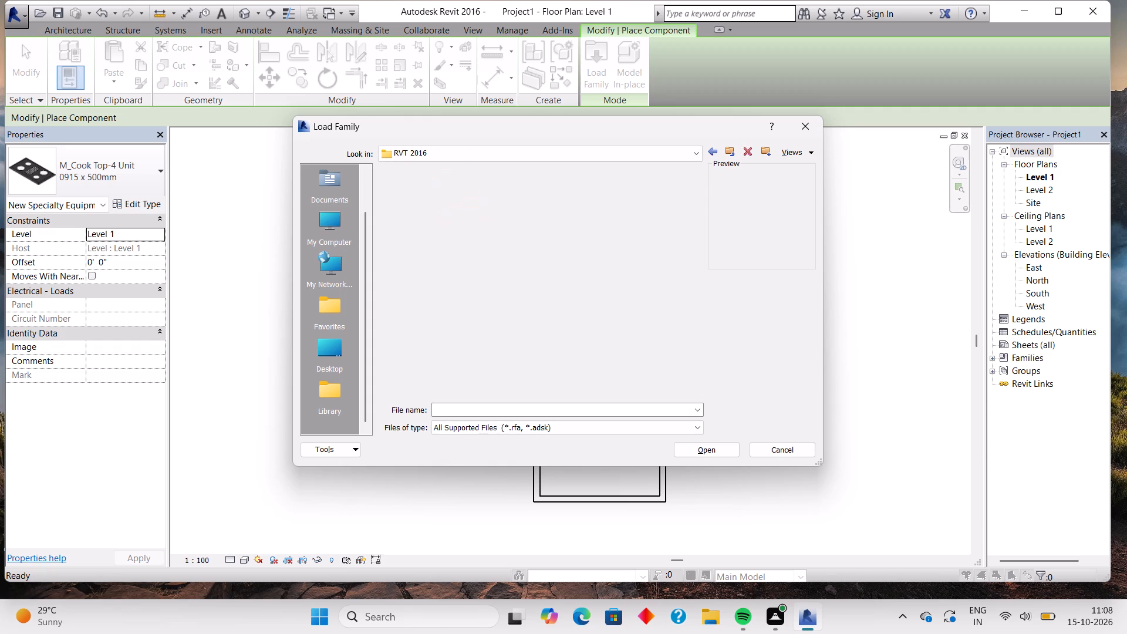
double_click(583, 212)
double_click(467, 208)
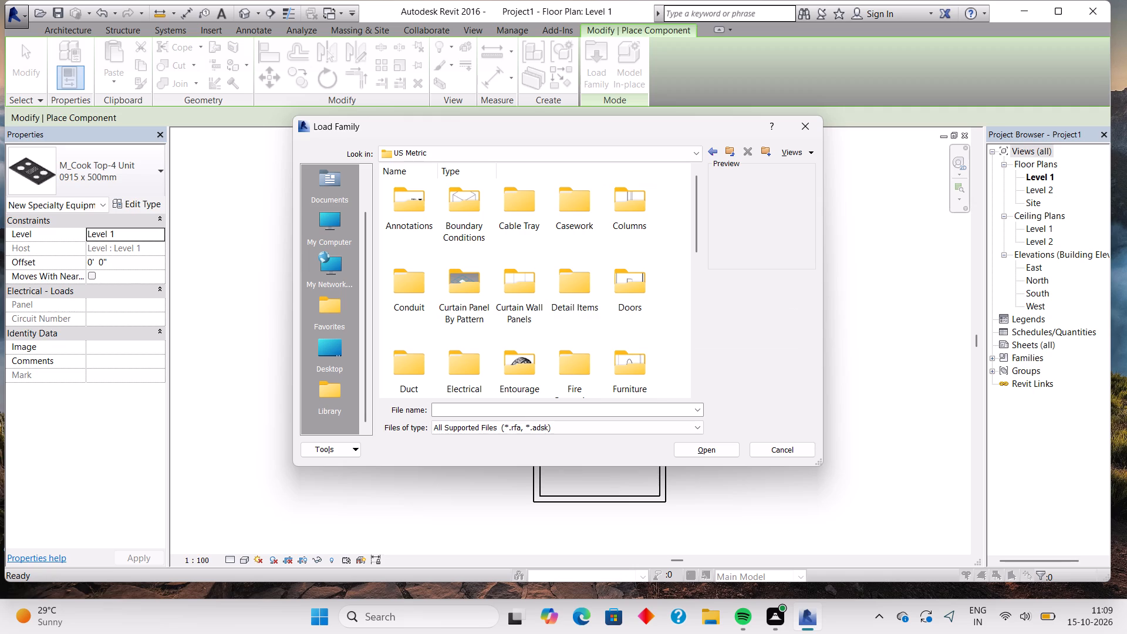
left_click(623, 356)
left_click(608, 359)
double_click(625, 376)
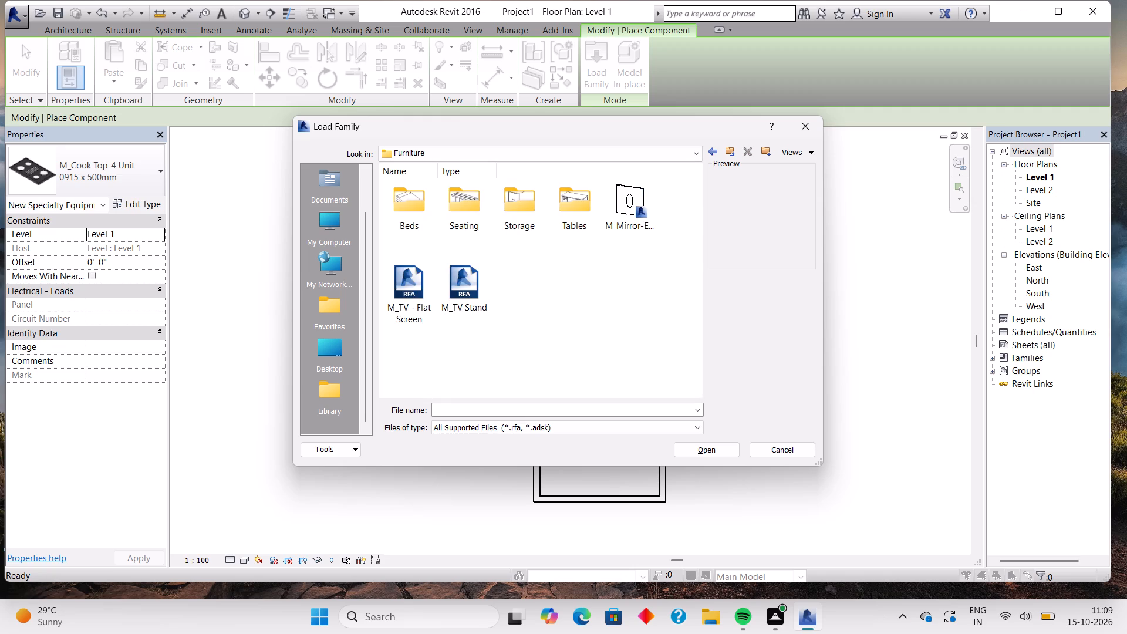
double_click(461, 213)
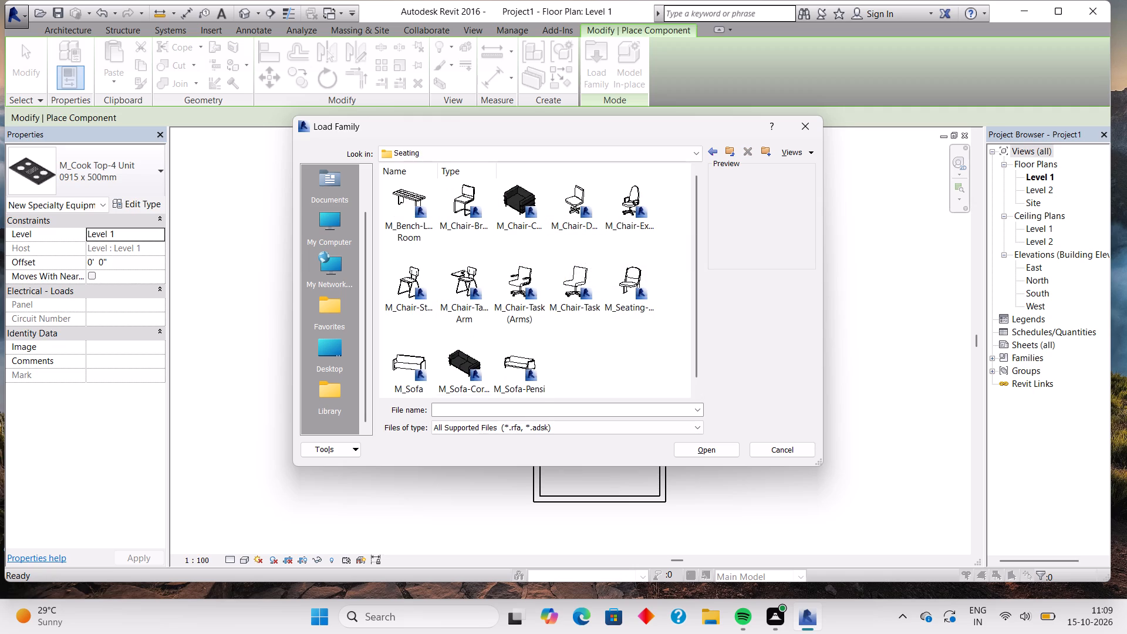
double_click(508, 358)
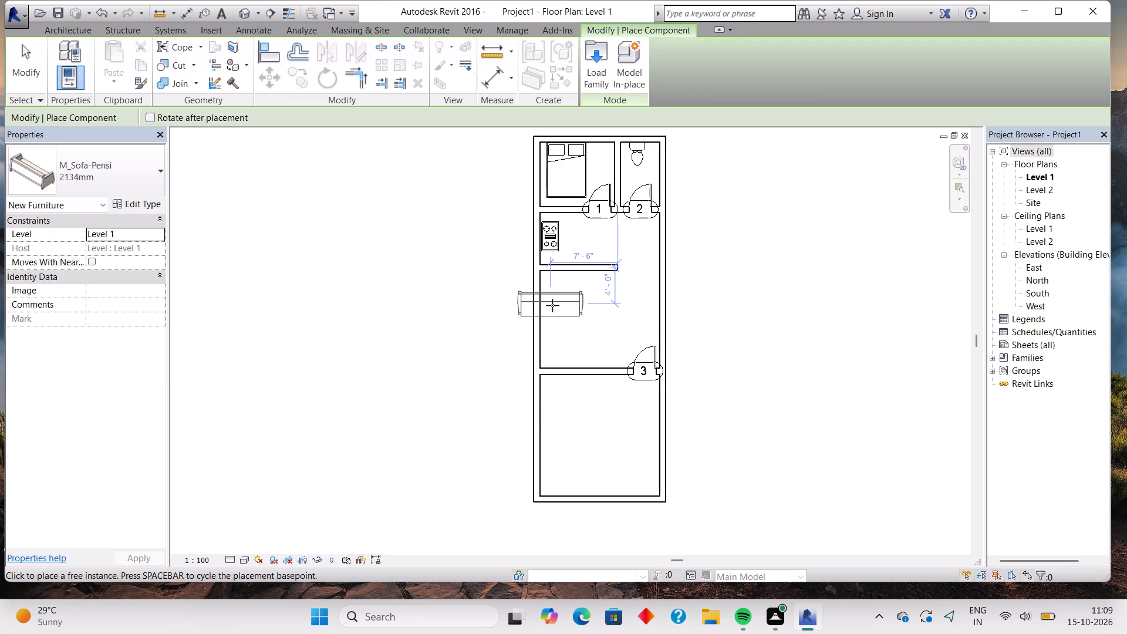
Place the 2134mm M_Sofa-Pensi, rotated lengthwise along the west exterior wall, about 5' 6" south of the short partition.
key("space")
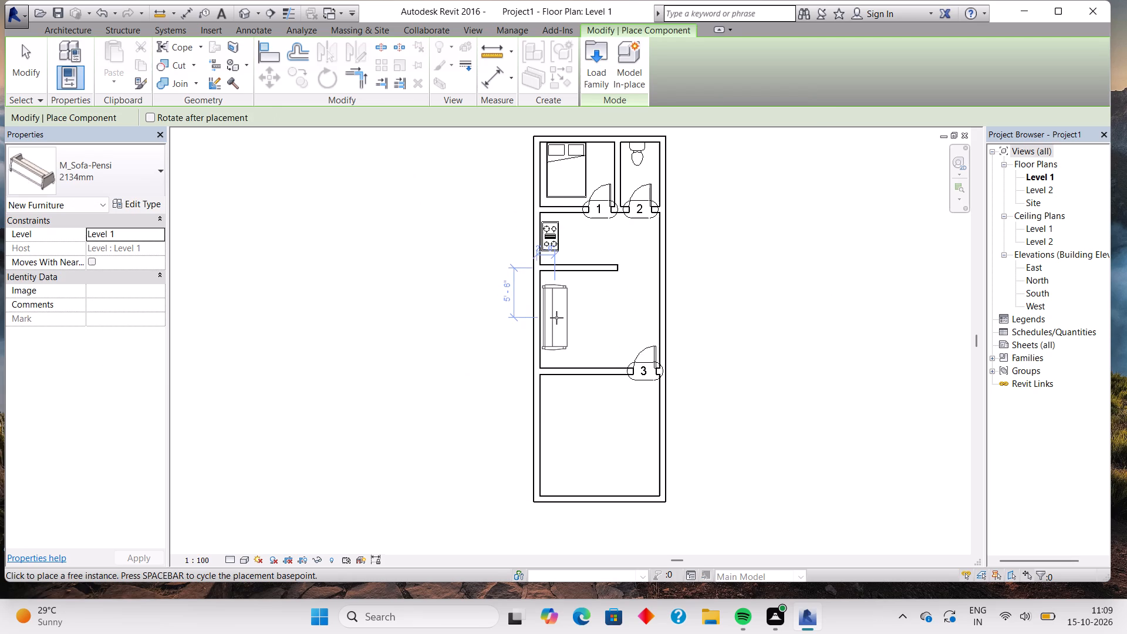
left_click(554, 319)
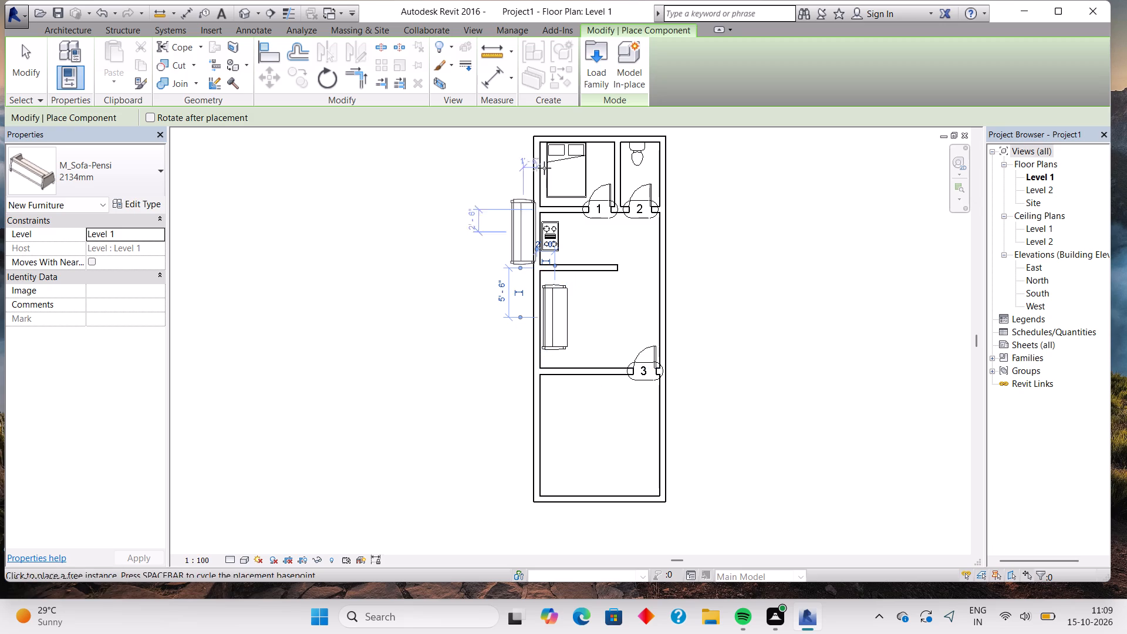
Load the M_Sofa family from the Furniture > Seating folder of the US Metric library.
left_click(596, 80)
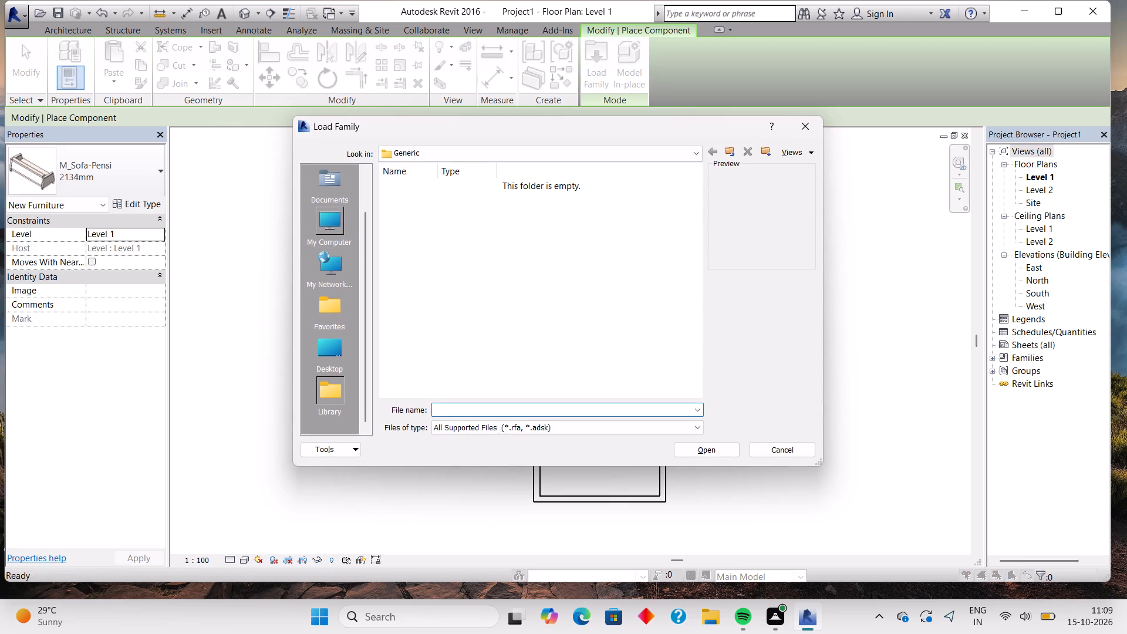
double_click(349, 230)
double_click(419, 216)
double_click(420, 216)
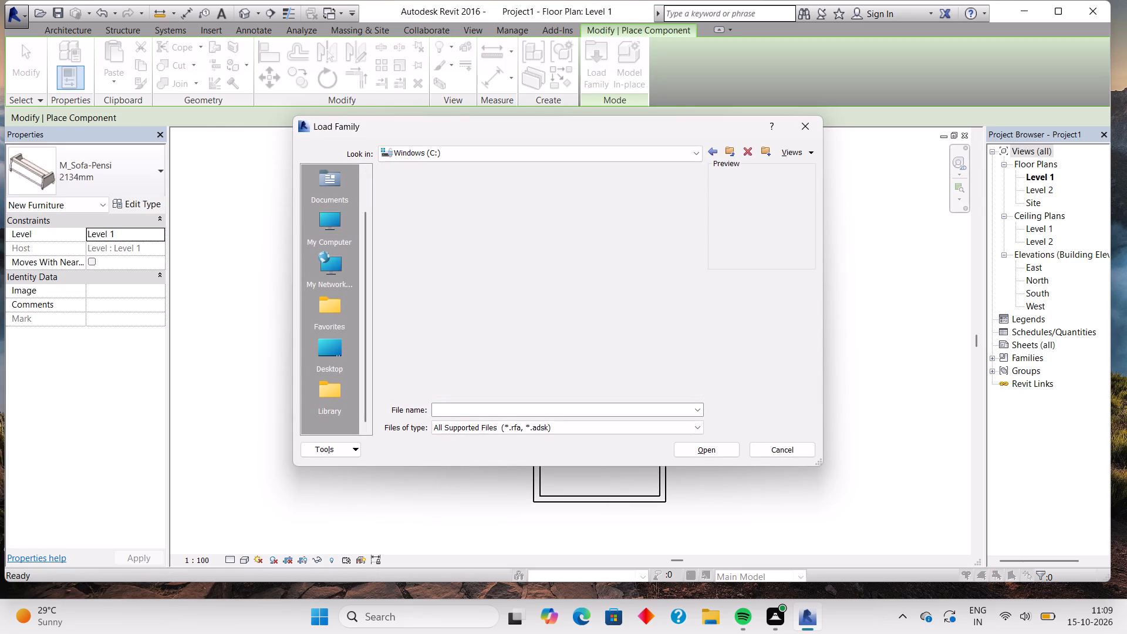
double_click(453, 210)
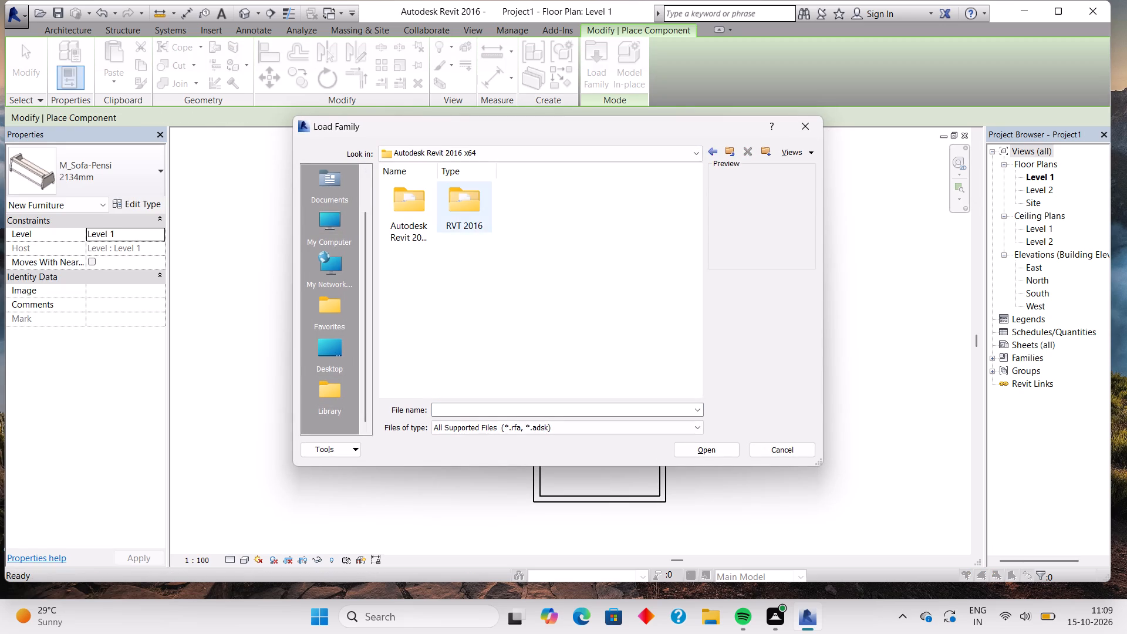
double_click(463, 214)
double_click(565, 220)
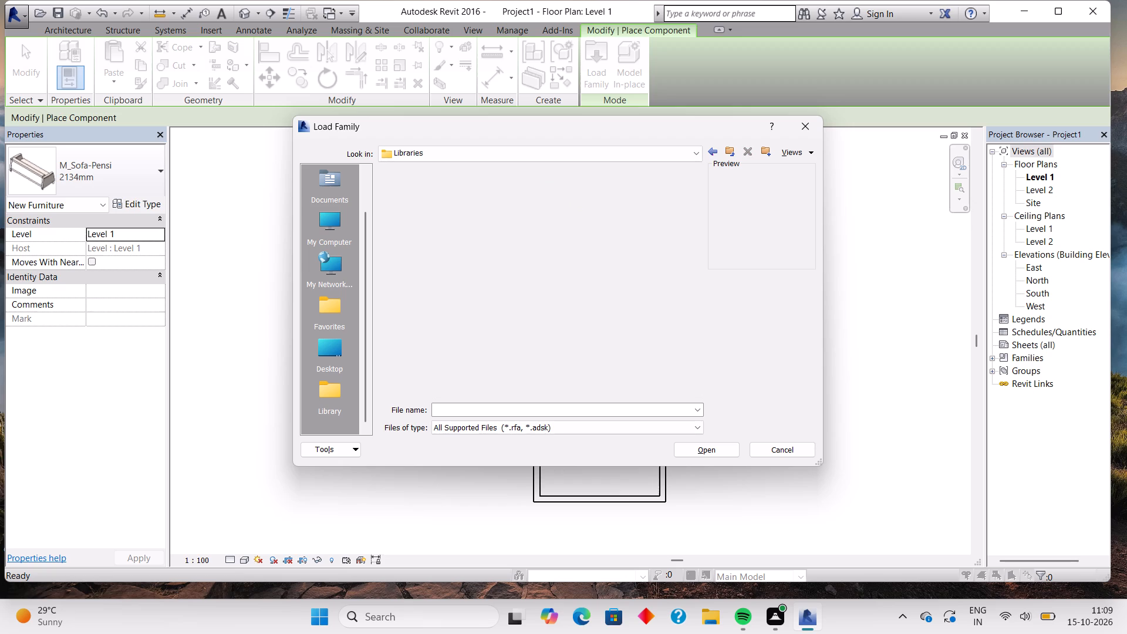
double_click(477, 217)
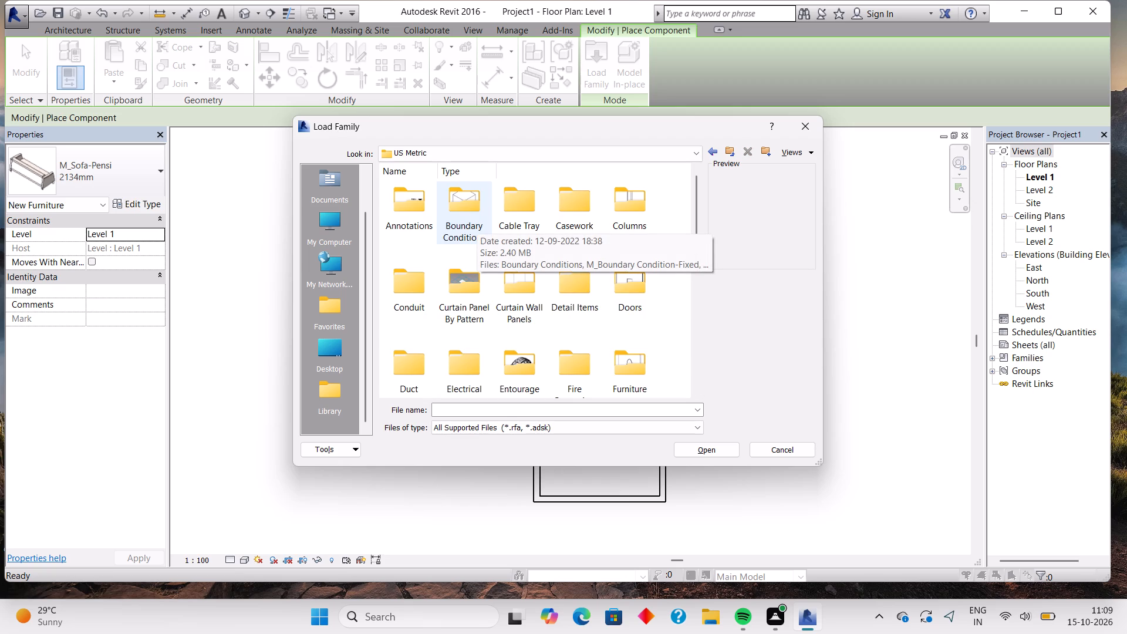
double_click(616, 358)
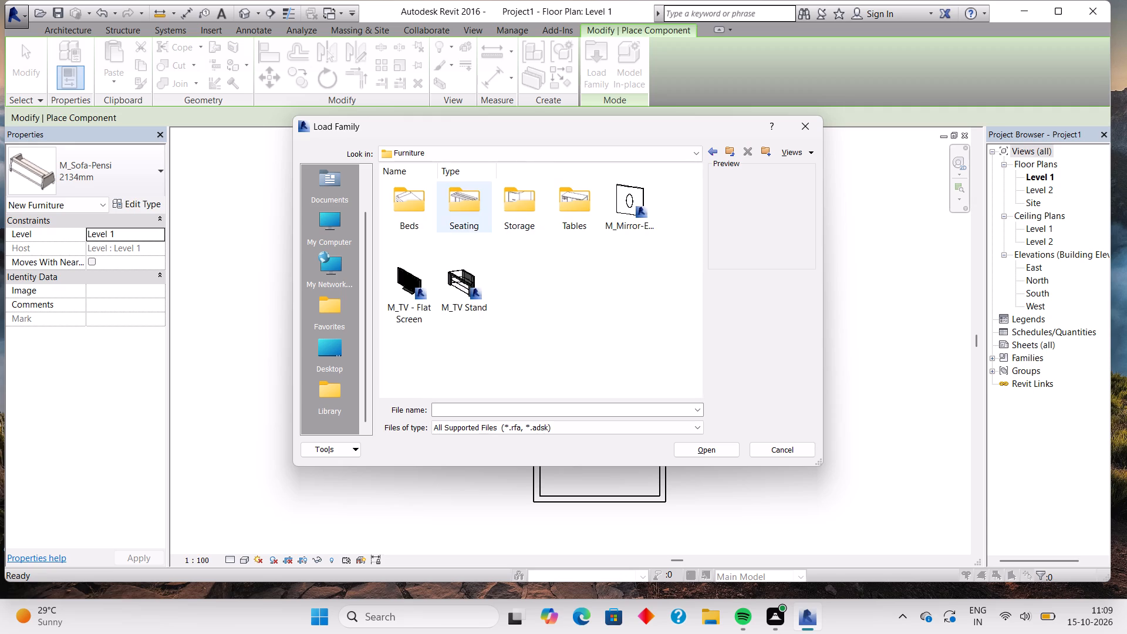
double_click(469, 222)
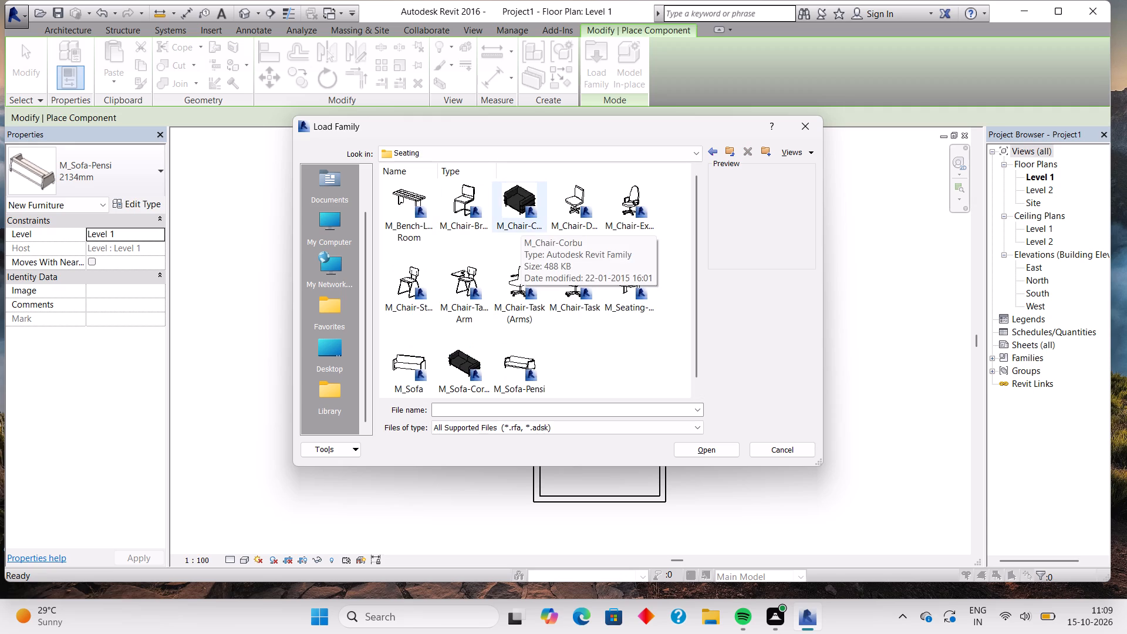
left_click(524, 192)
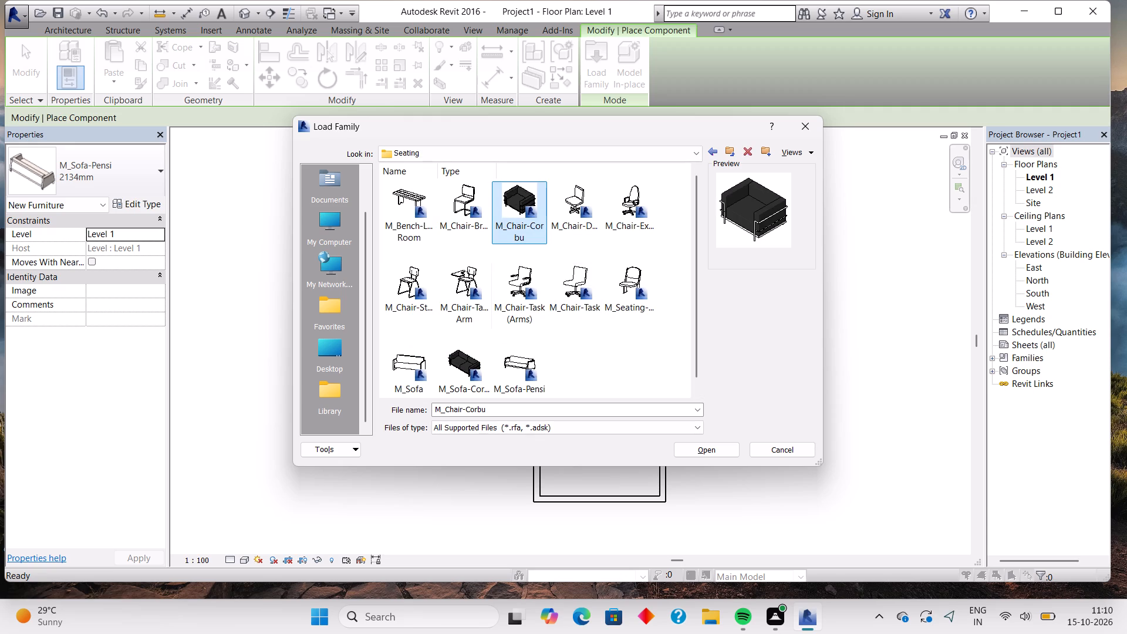
double_click(397, 361)
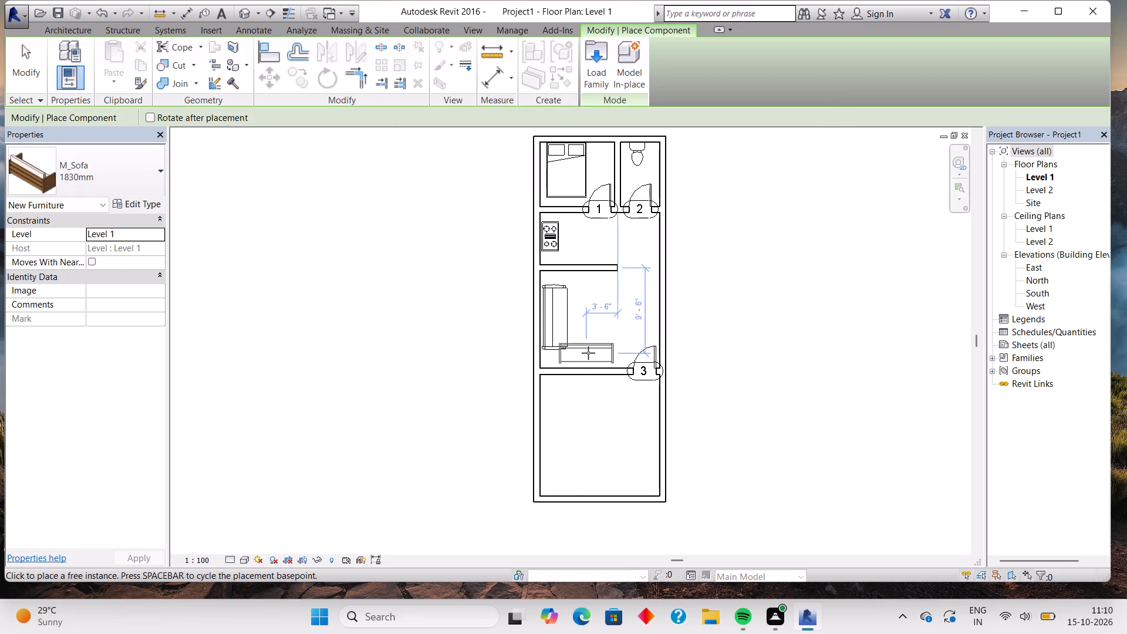
Place the 1830mm M_Sofa, turned 180 degrees, along the wall just west of door 3, centred about 7' 0" from the west wall.
key("space")
key("space")
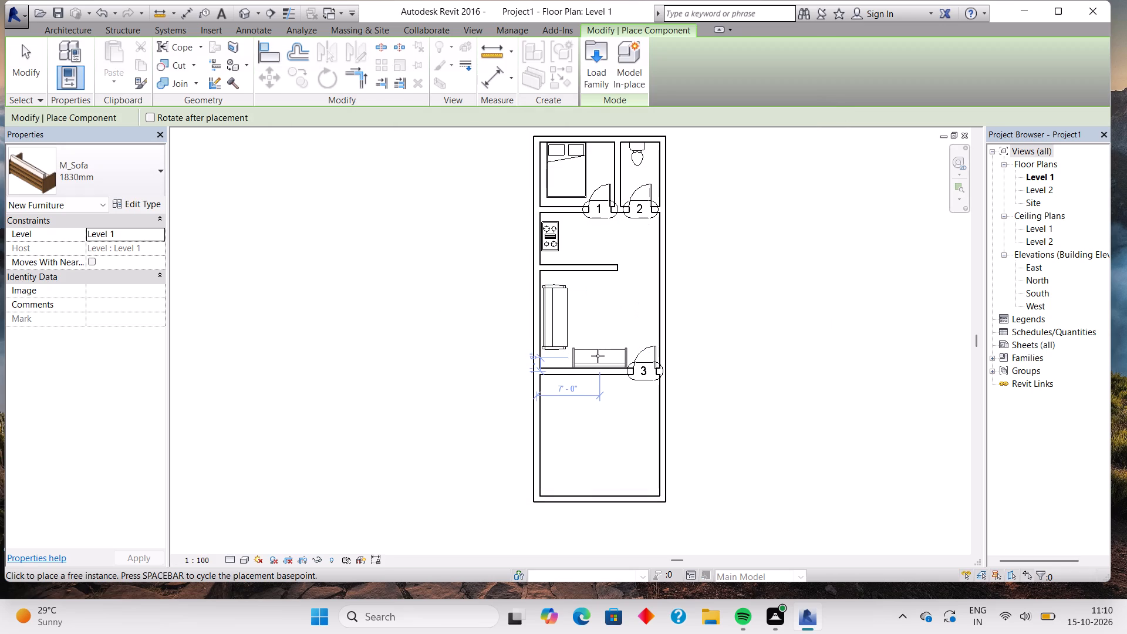
left_click(598, 356)
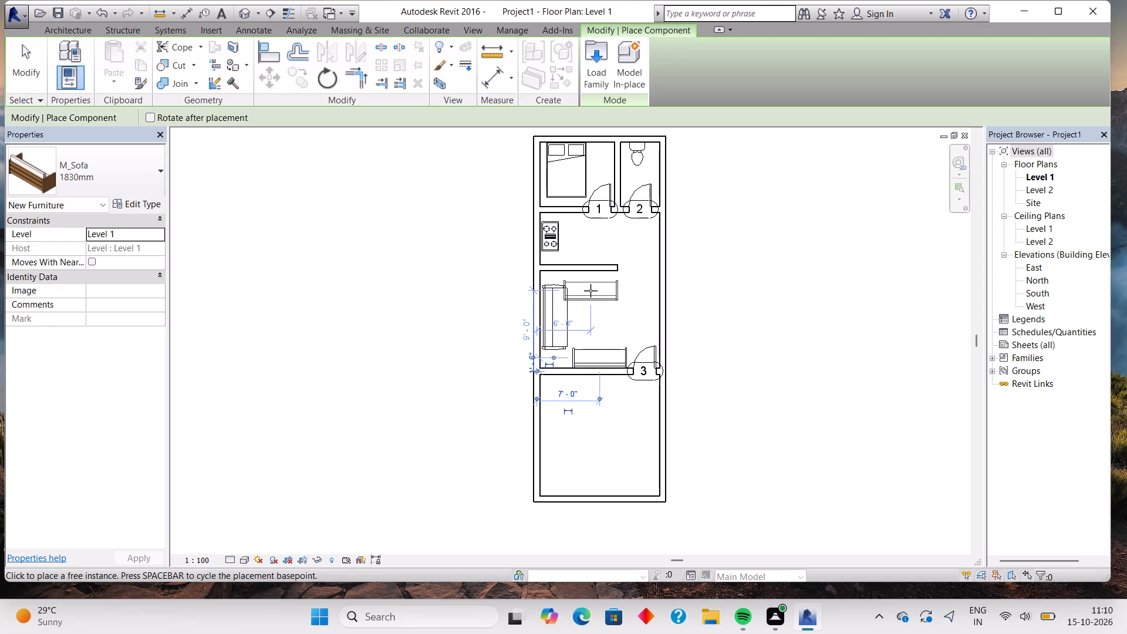
key("Escape")
Load the M_TV Stand family from the Furniture folder of the US Metric library.
left_click(599, 54)
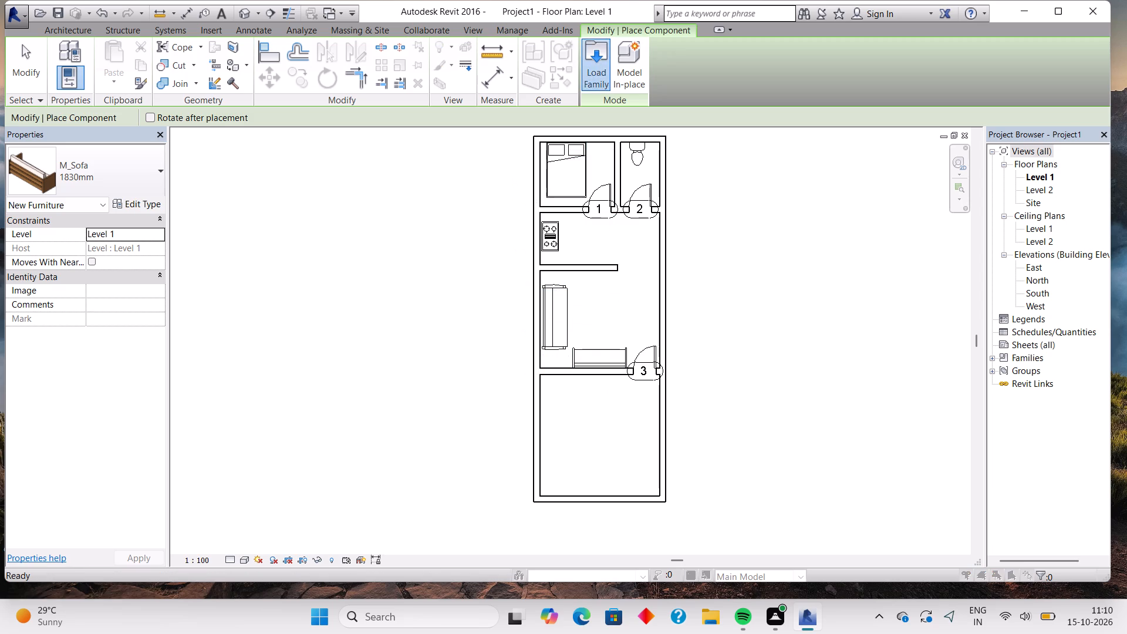
double_click(342, 231)
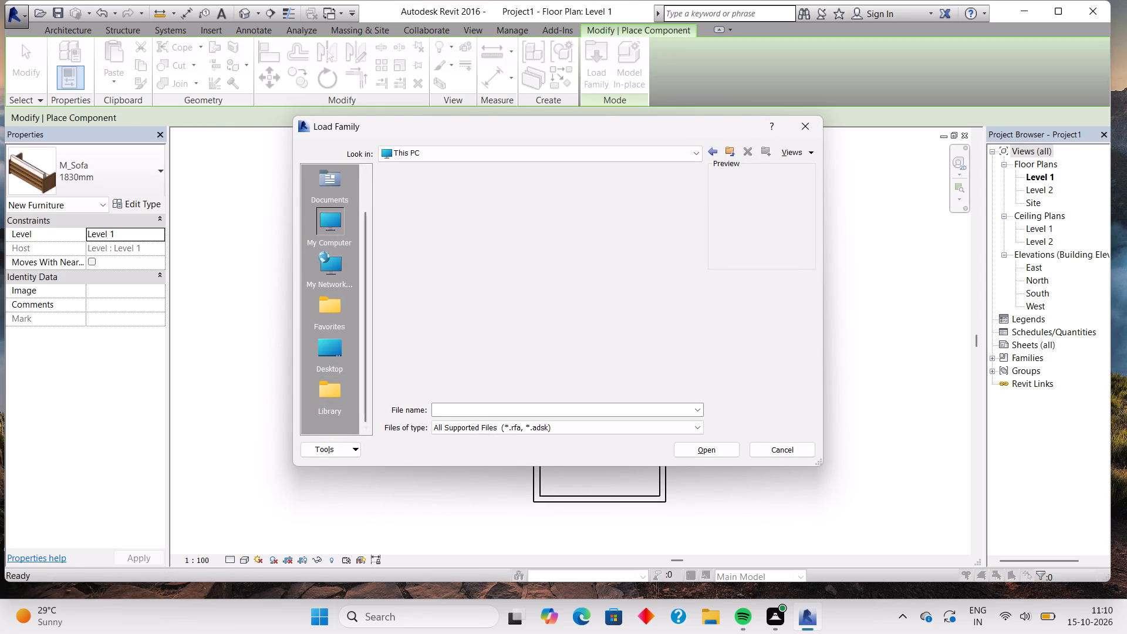
double_click(412, 217)
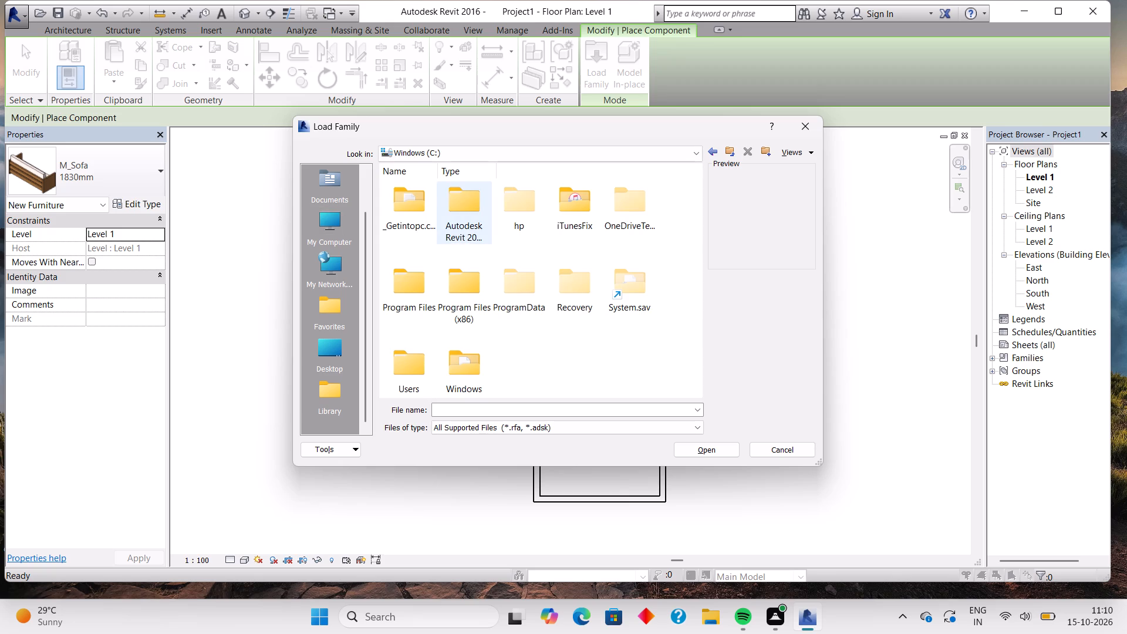
double_click(450, 210)
double_click(460, 230)
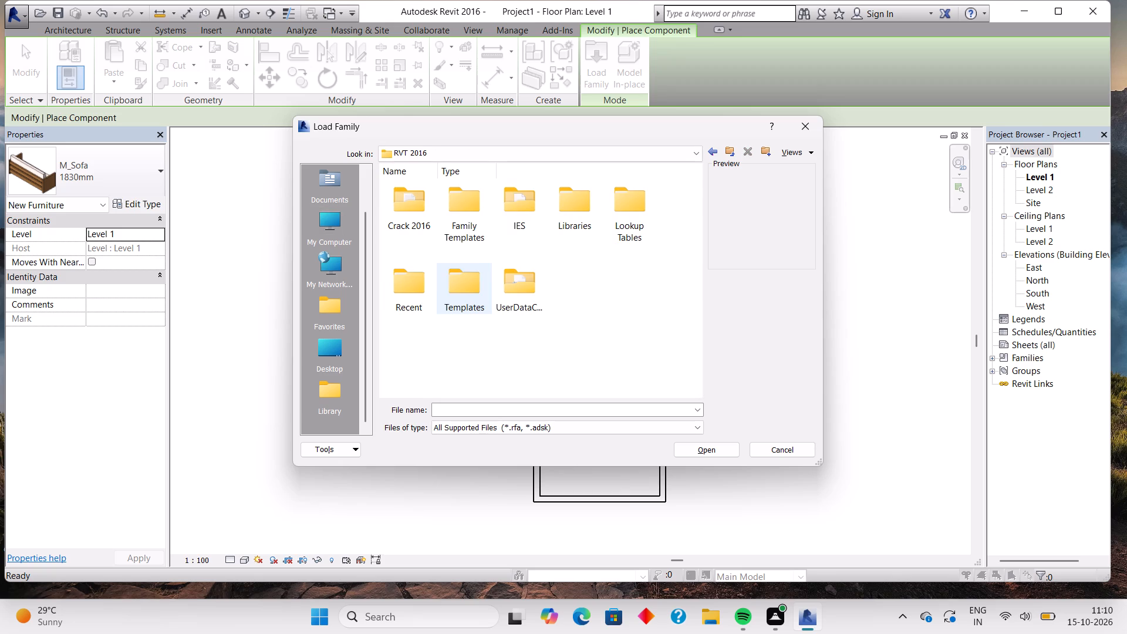
double_click(575, 210)
double_click(475, 213)
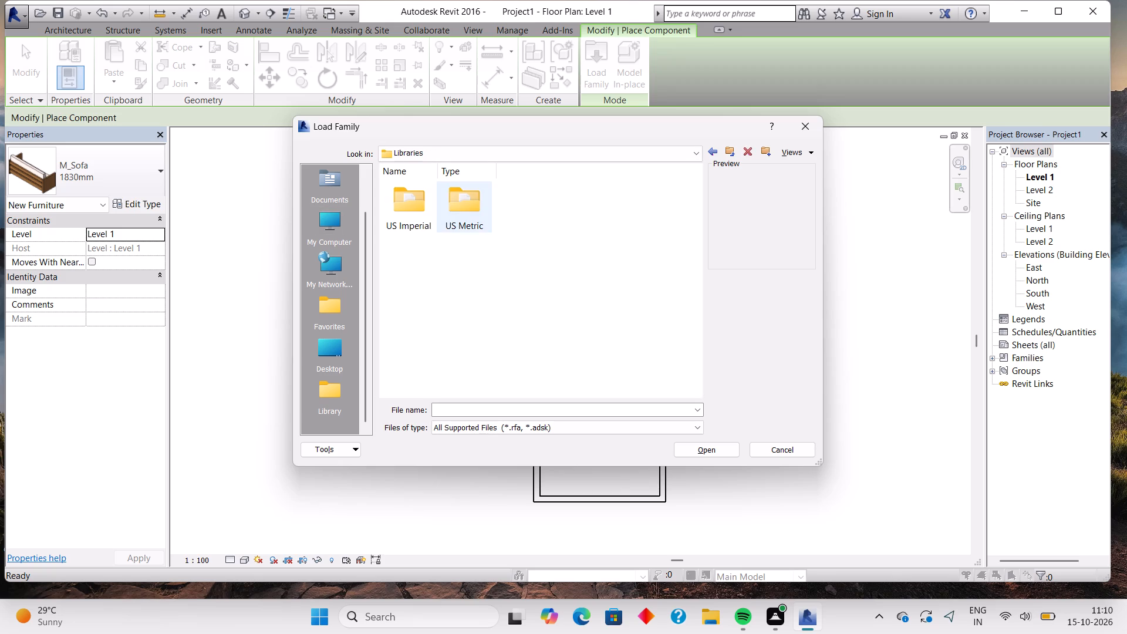
scroll(555, 235, "down", 1)
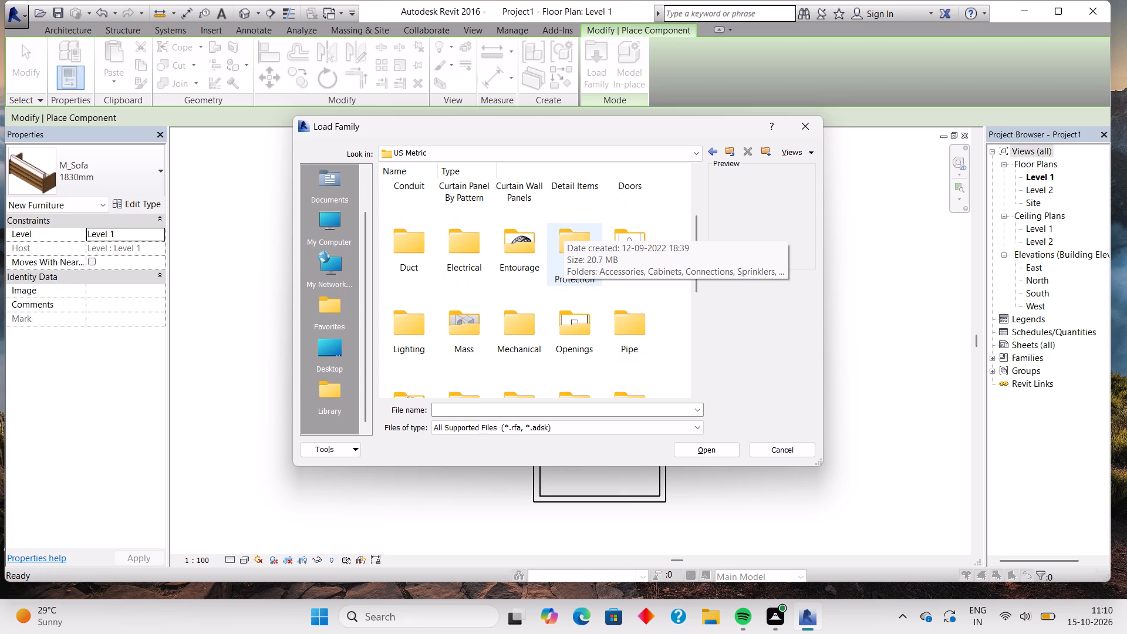
double_click(622, 255)
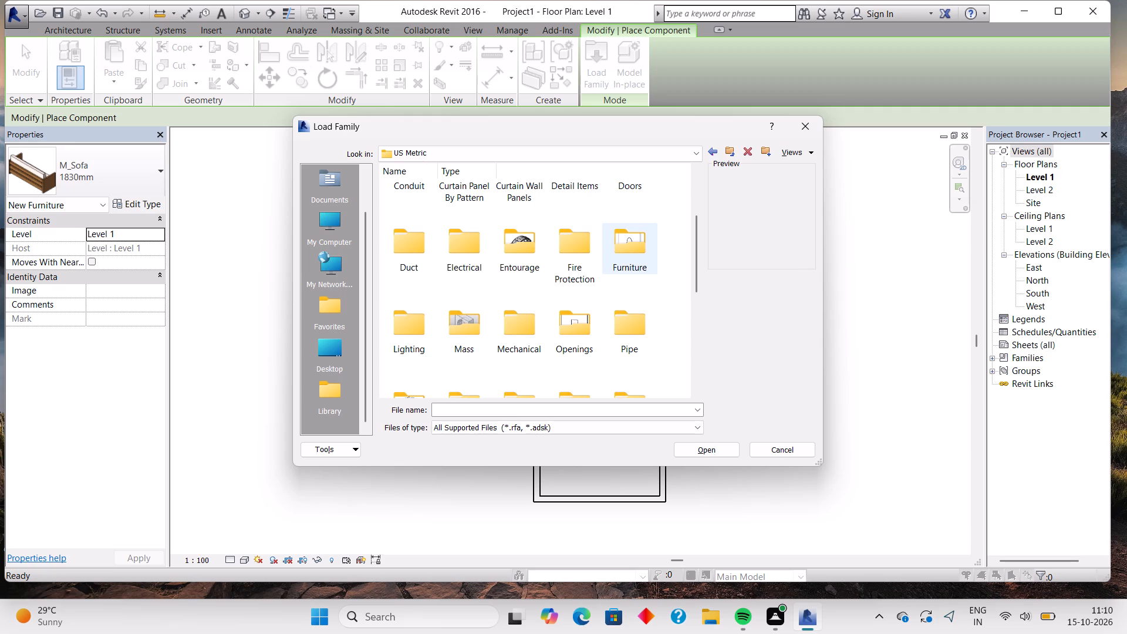
left_click(454, 289)
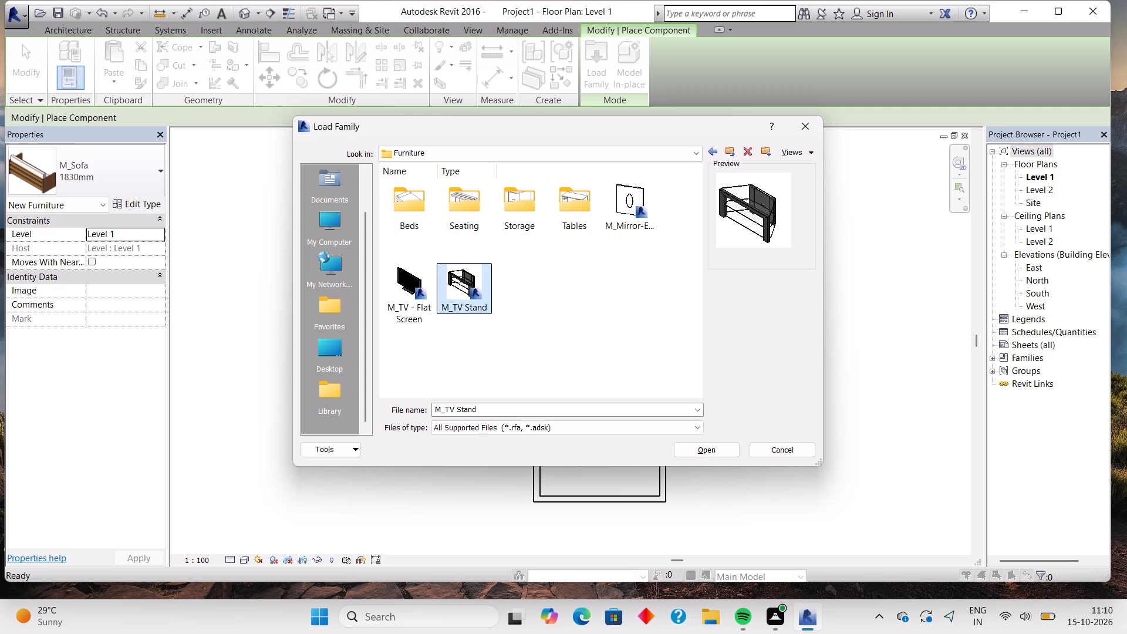
left_click(709, 453)
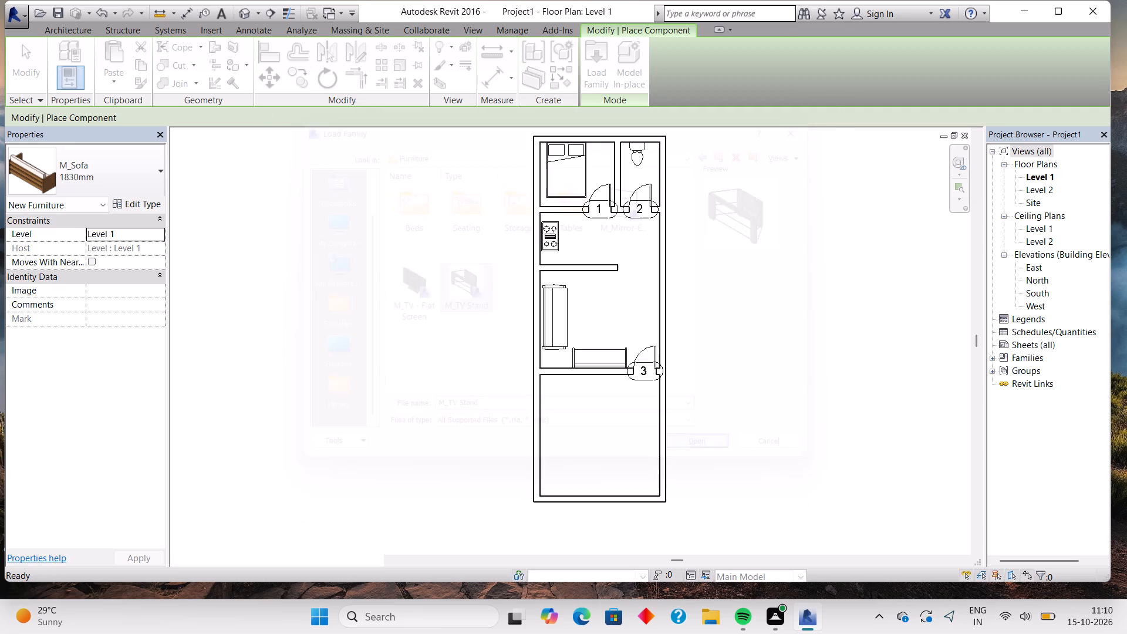
Place the M_TV Stand against the south face of the short partition, aligned with the centre of the 1830mm sofa.
left_click(593, 275)
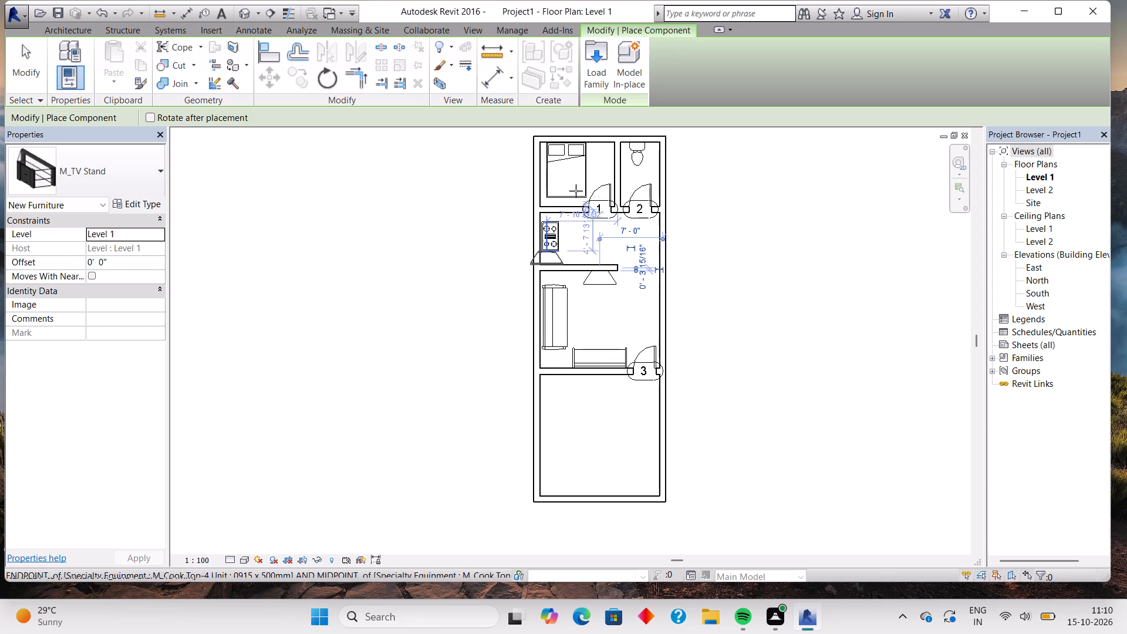
Load the M_TV - Flat Screen family from the Furniture folder of the US Metric library.
left_click(596, 82)
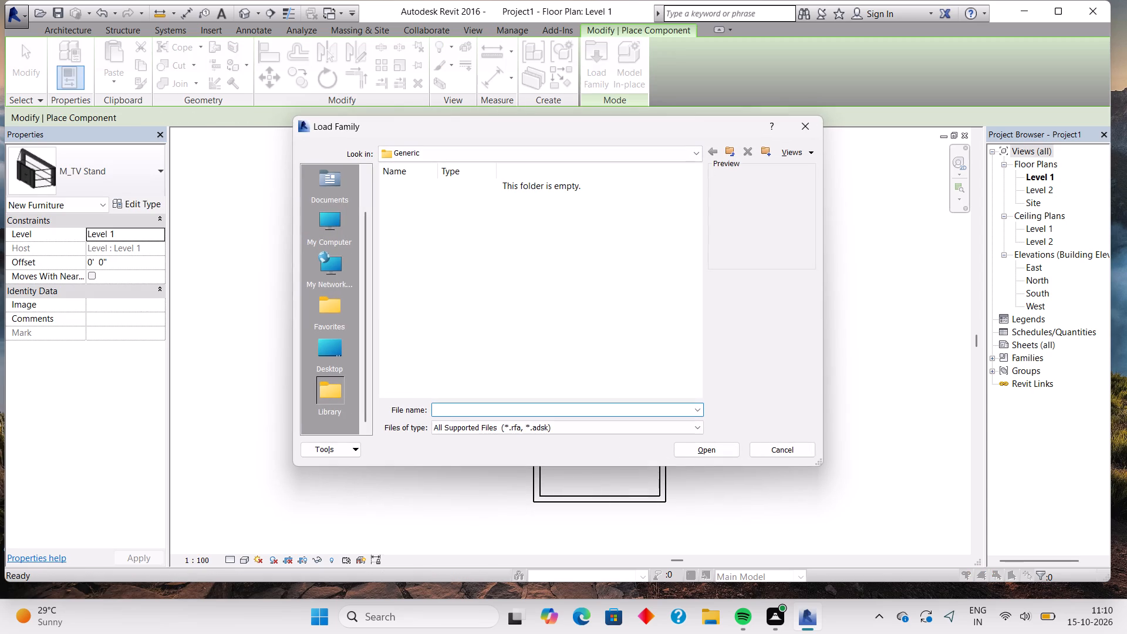
double_click(322, 226)
double_click(414, 221)
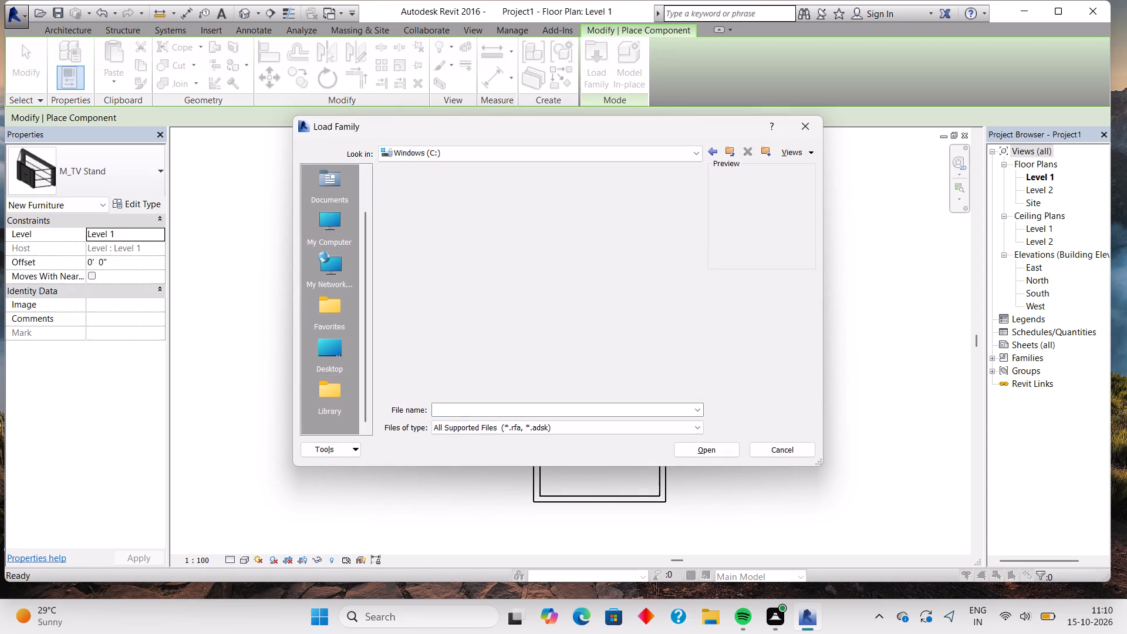
left_click(542, 208)
double_click(465, 214)
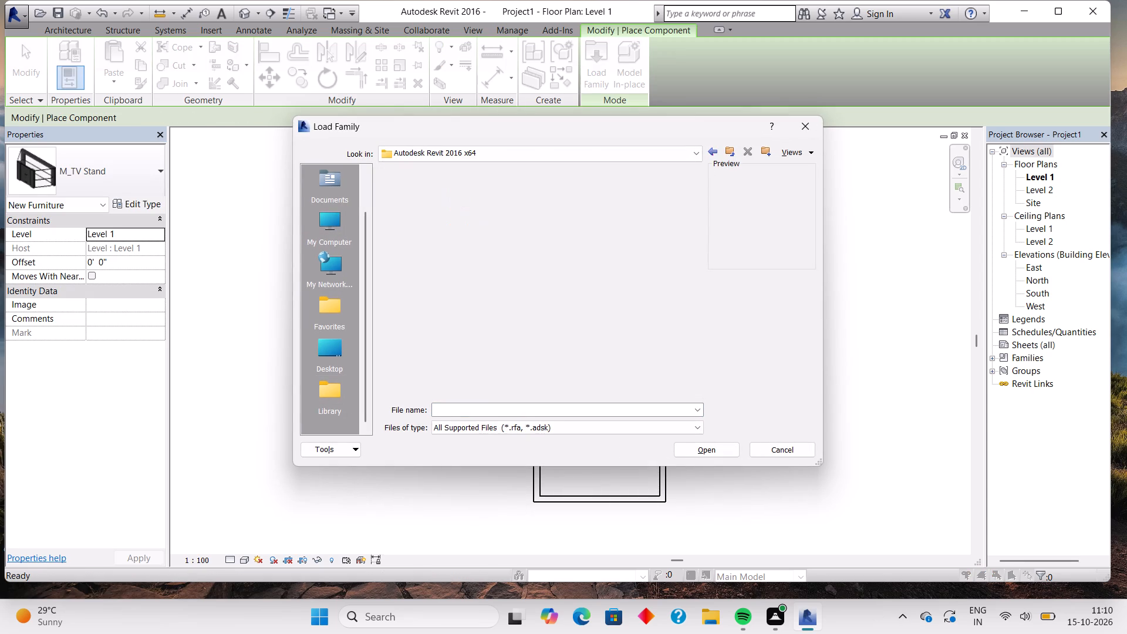
double_click(487, 206)
left_click(596, 201)
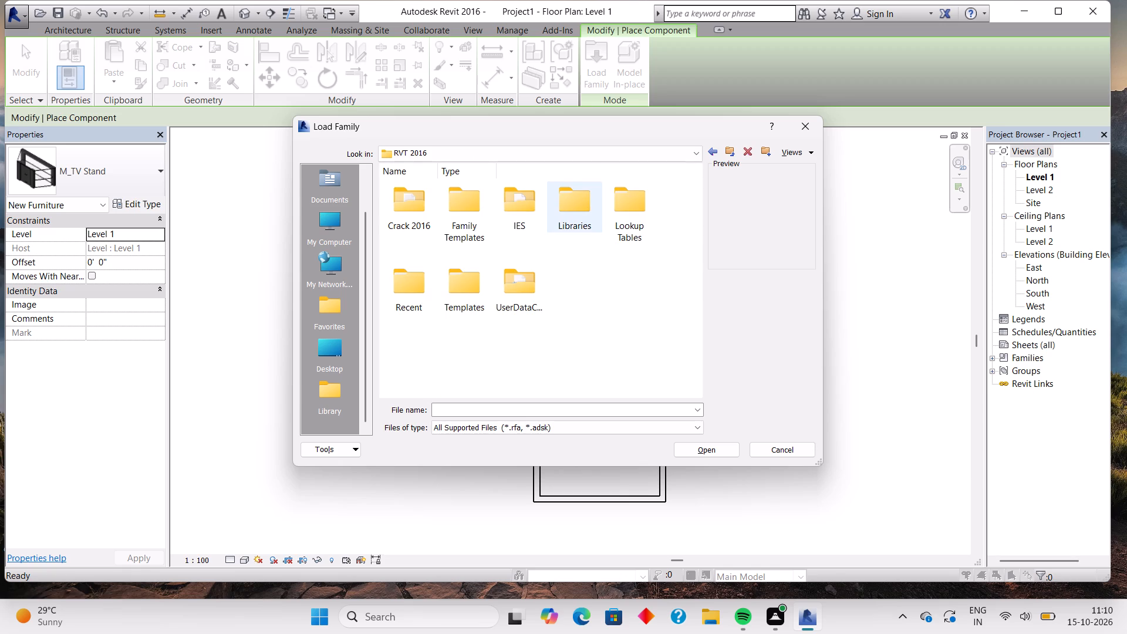
left_click(592, 204)
double_click(586, 208)
double_click(455, 222)
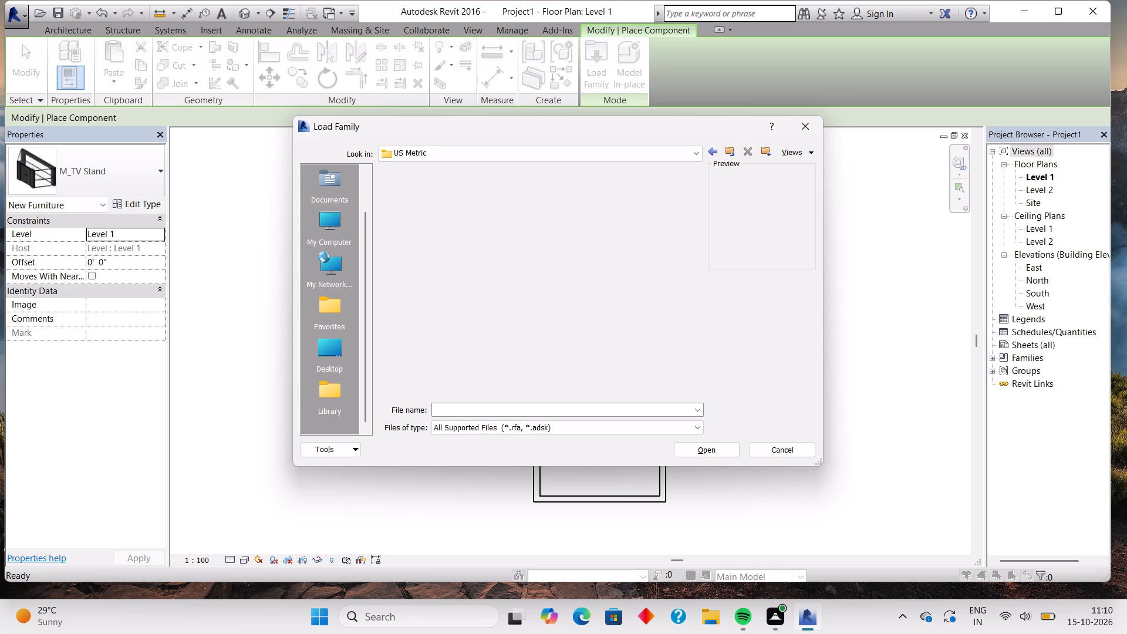
scroll(531, 302, "down", 1)
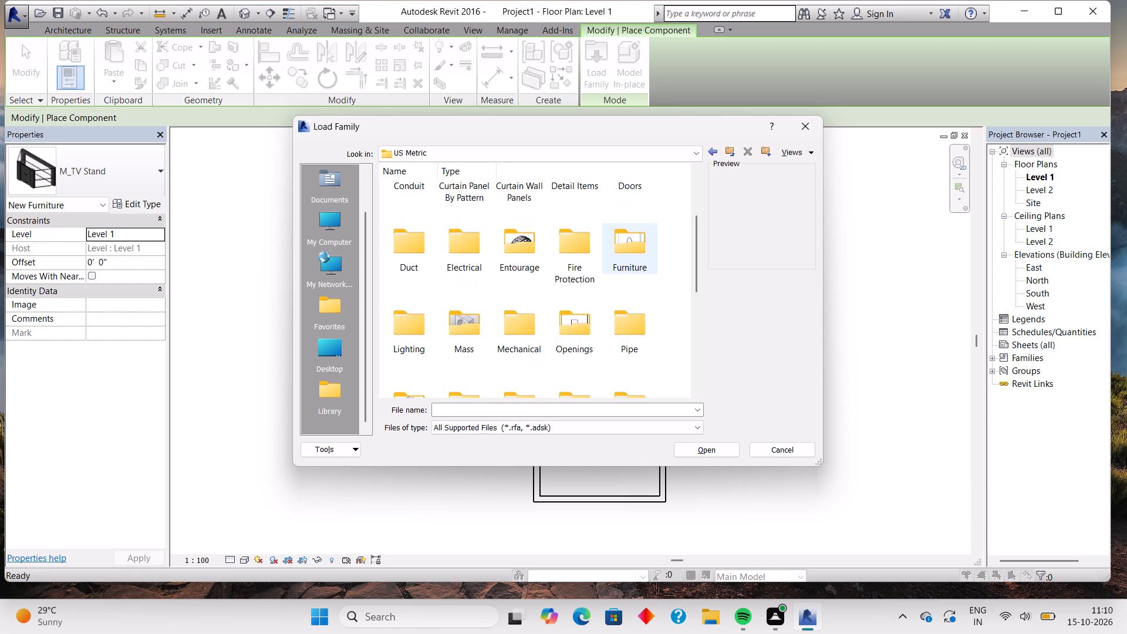
double_click(632, 250)
left_click(399, 285)
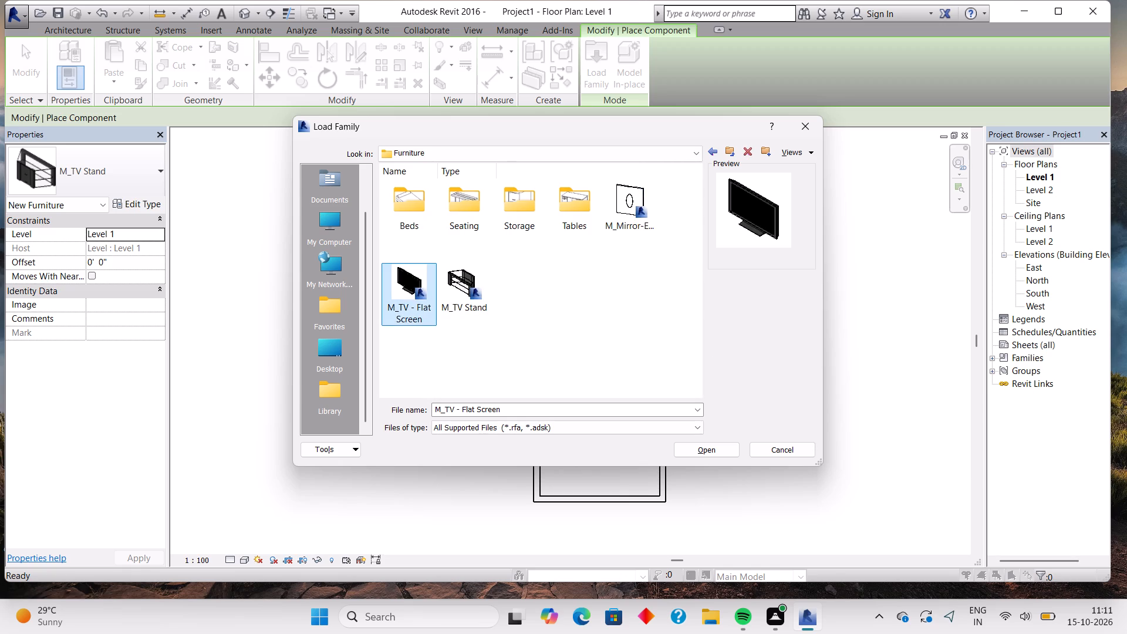
left_click(689, 451)
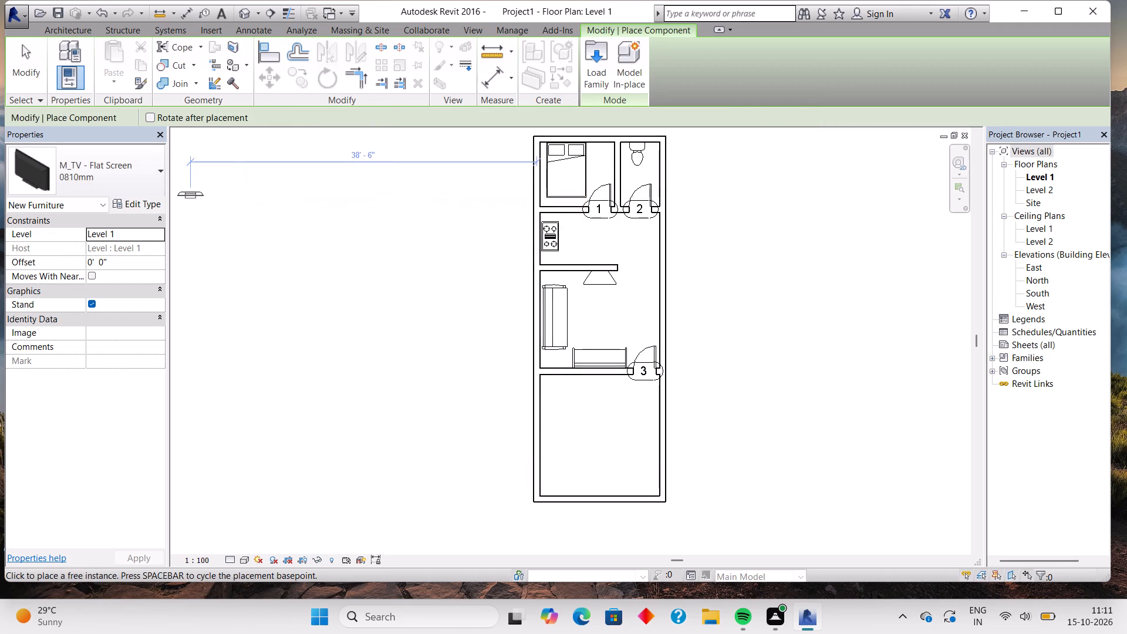
Place the 0940mm M_TV - Flat Screen on the TV stand south of the short partition.
left_click(147, 182)
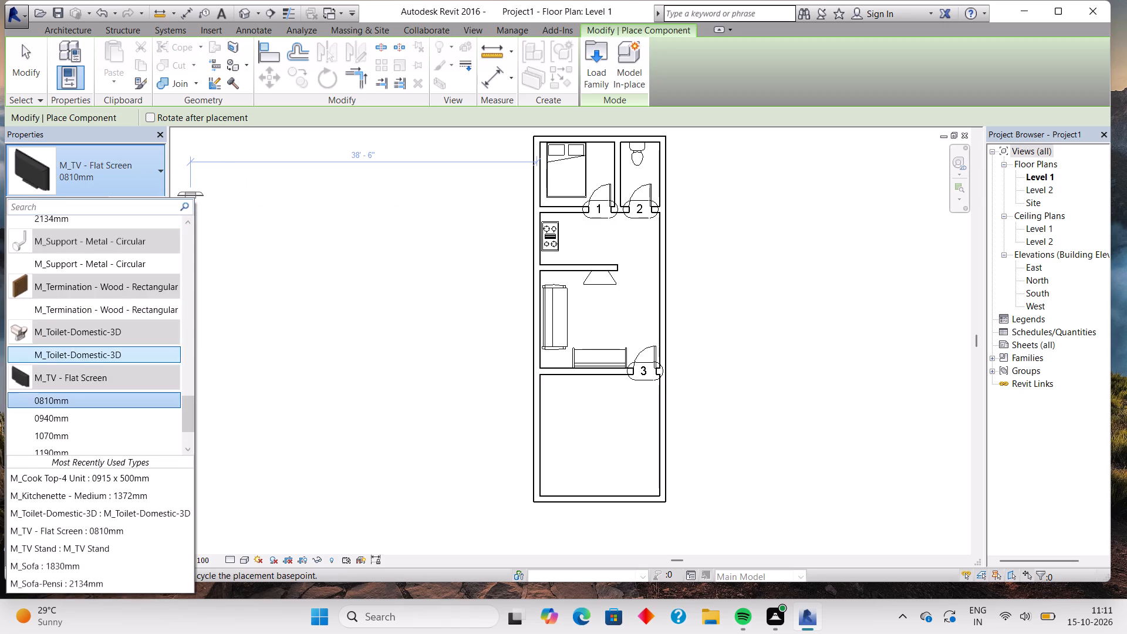
left_click(69, 417)
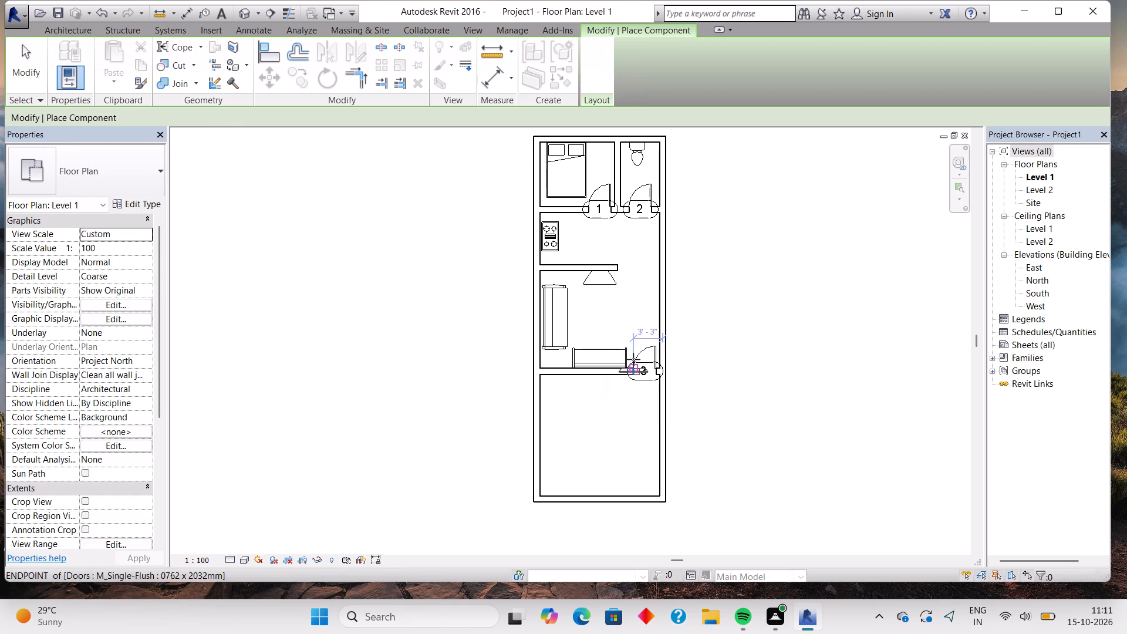
scroll(602, 277, "up", 7)
left_click(602, 277)
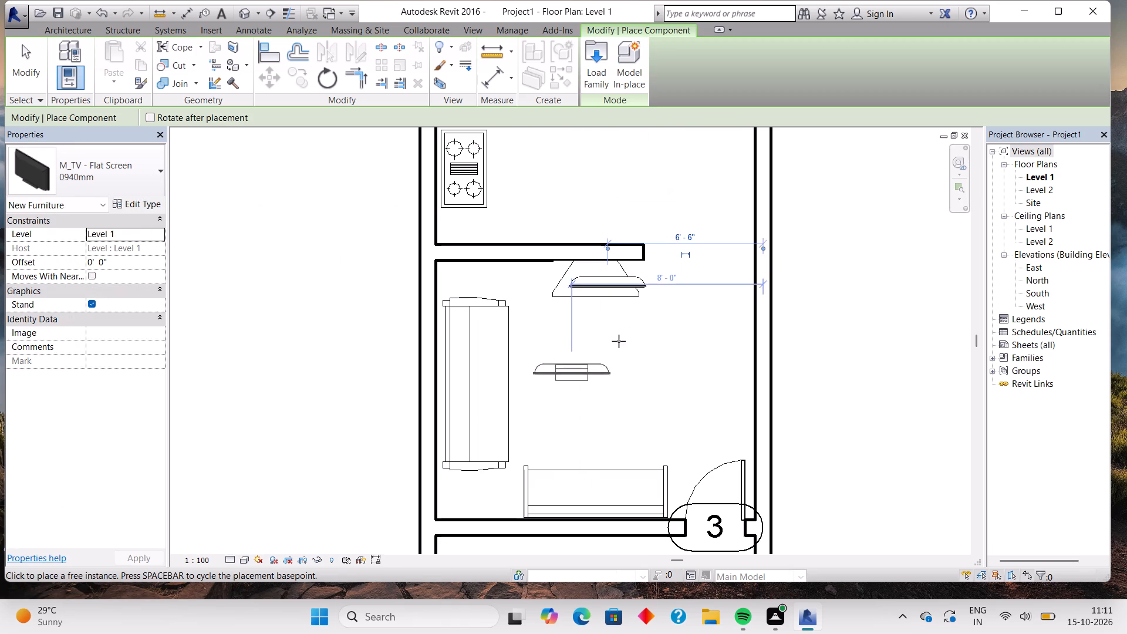
scroll(557, 431, "down", 6)
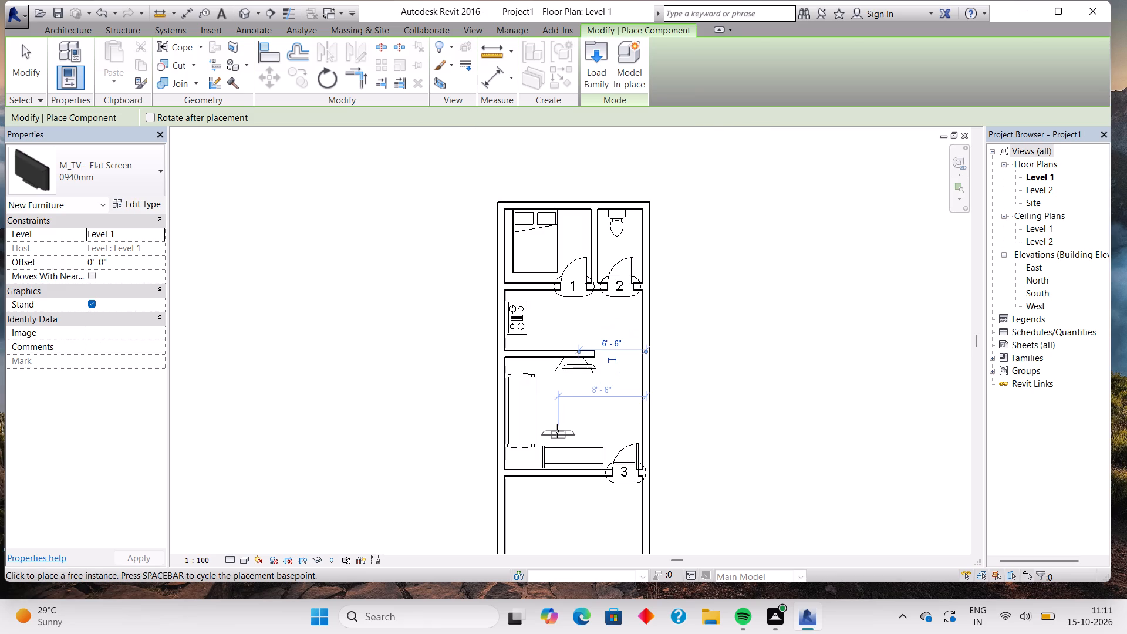
key("Escape")
key("Escape")
key("Escape")
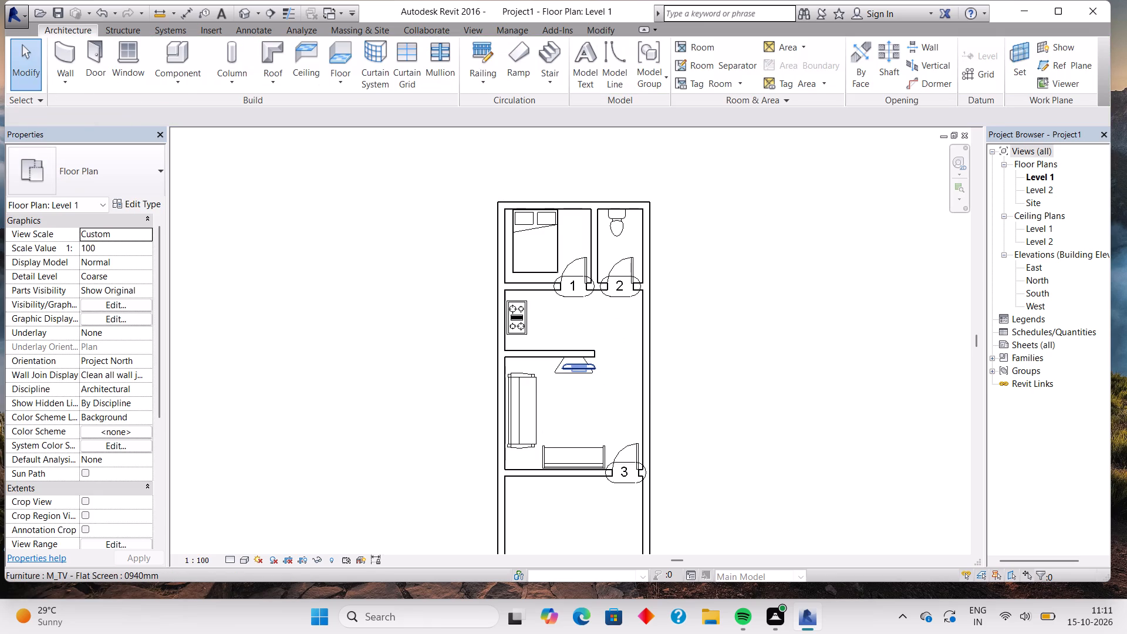
Nudge the flat-screen TV west to centre it on the TV stand, about 6' 10" from the east wall.
left_click(581, 370)
key("Left")
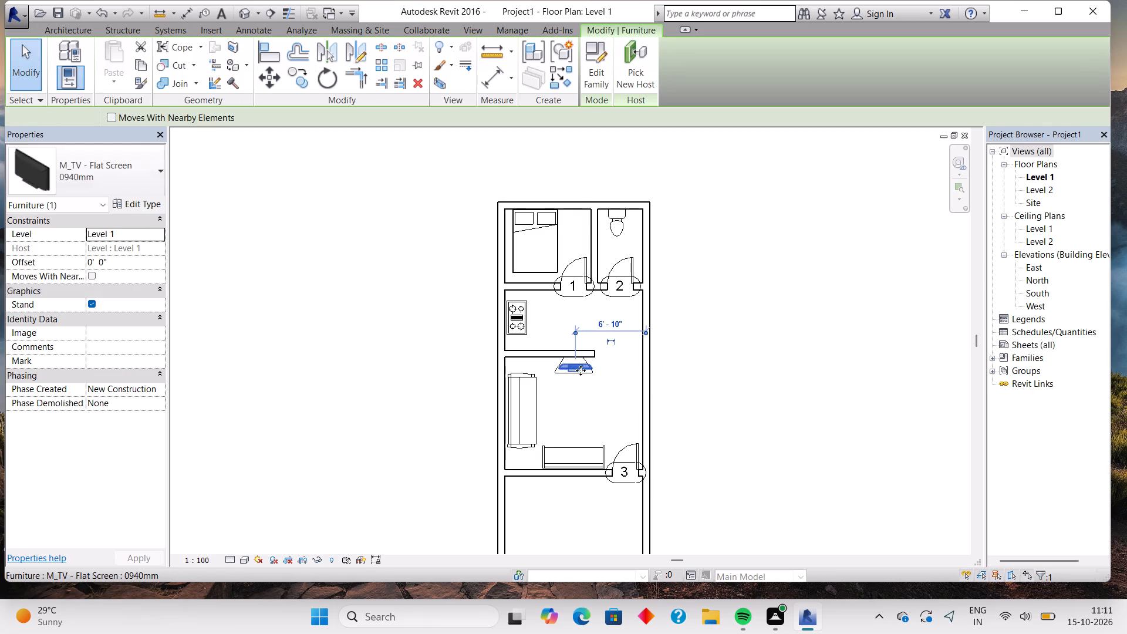
key("Left")
key("Right")
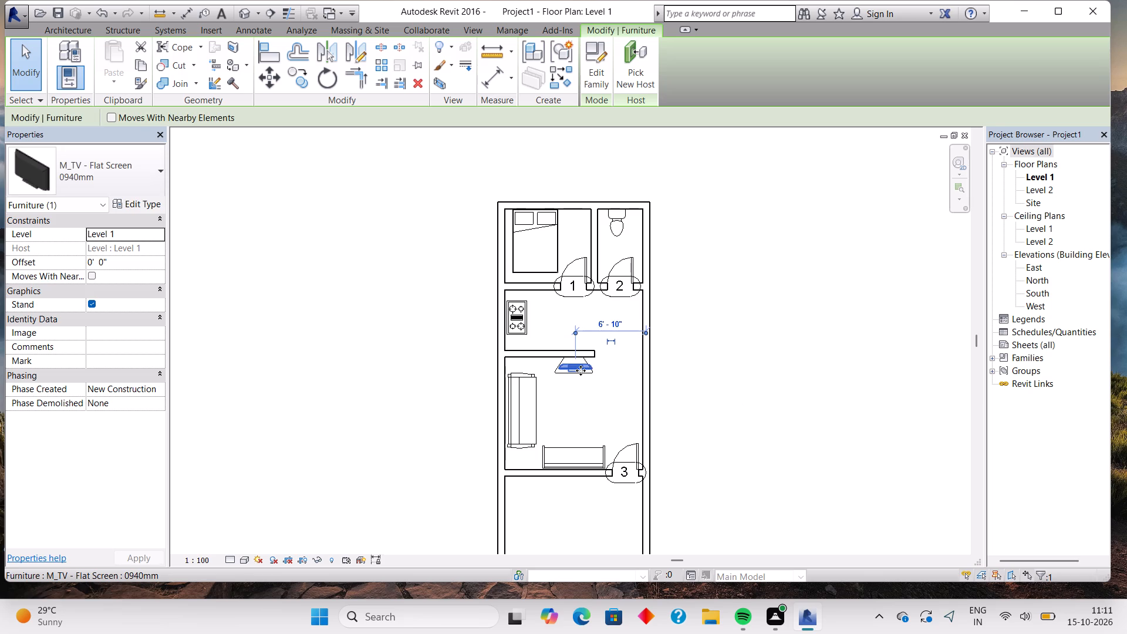
key("Escape")
Draw a straight north-south model line about 5' 10" long just east of the cook top, from the bedroom wall to the short partition.
scroll(581, 370, "down", 2)
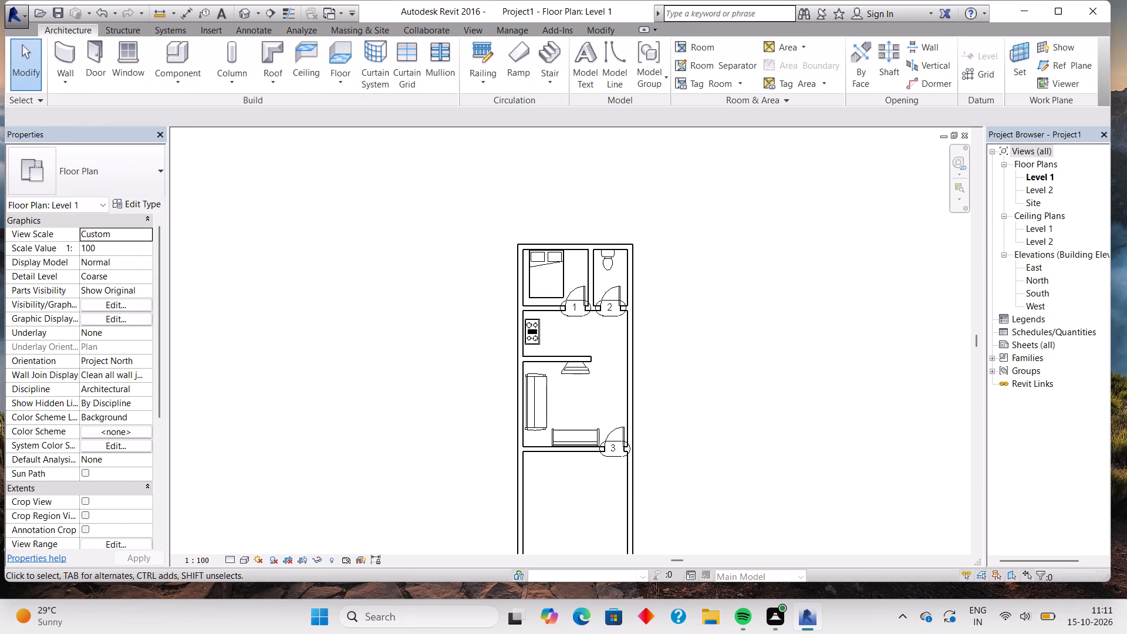
left_click(615, 61)
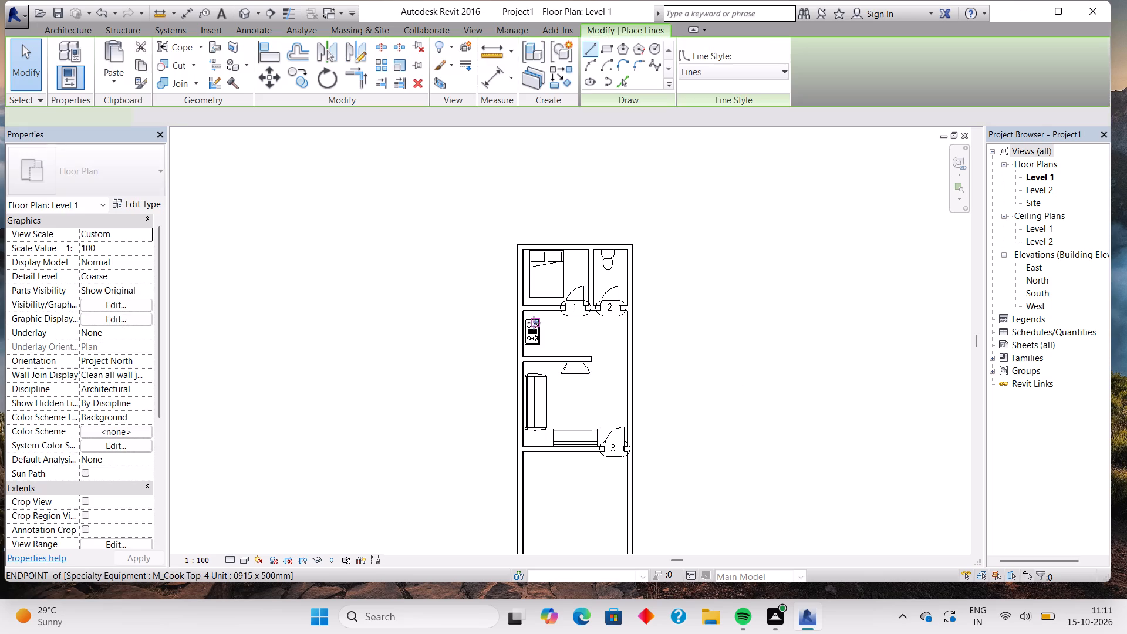
scroll(534, 323, "up", 5)
left_click(551, 301)
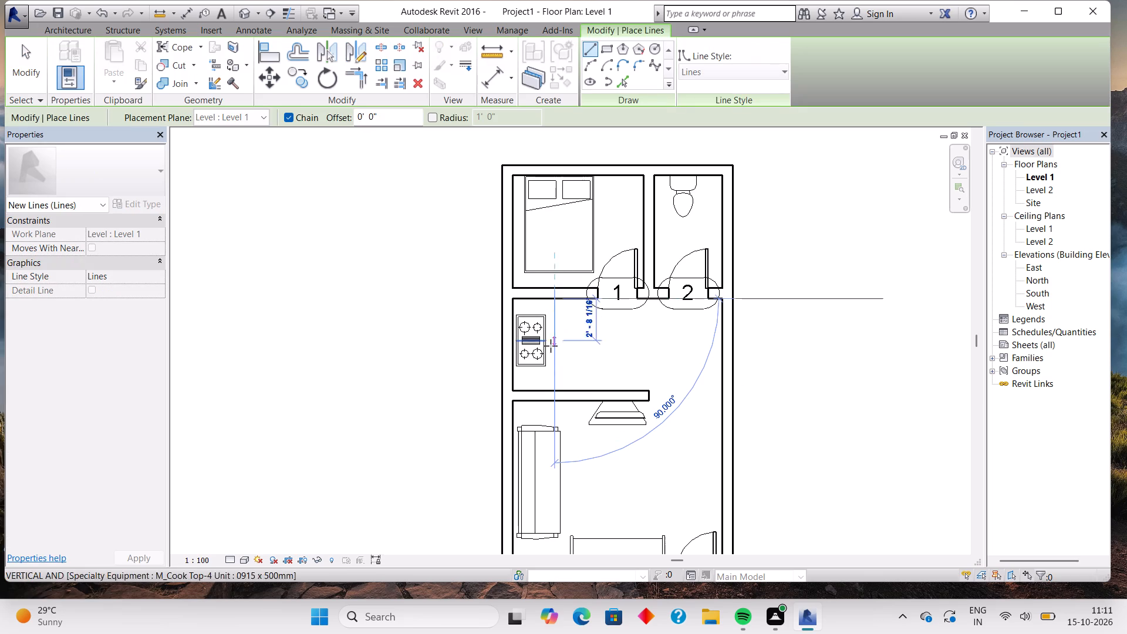
left_click(556, 391)
scroll(657, 371, "down", 7)
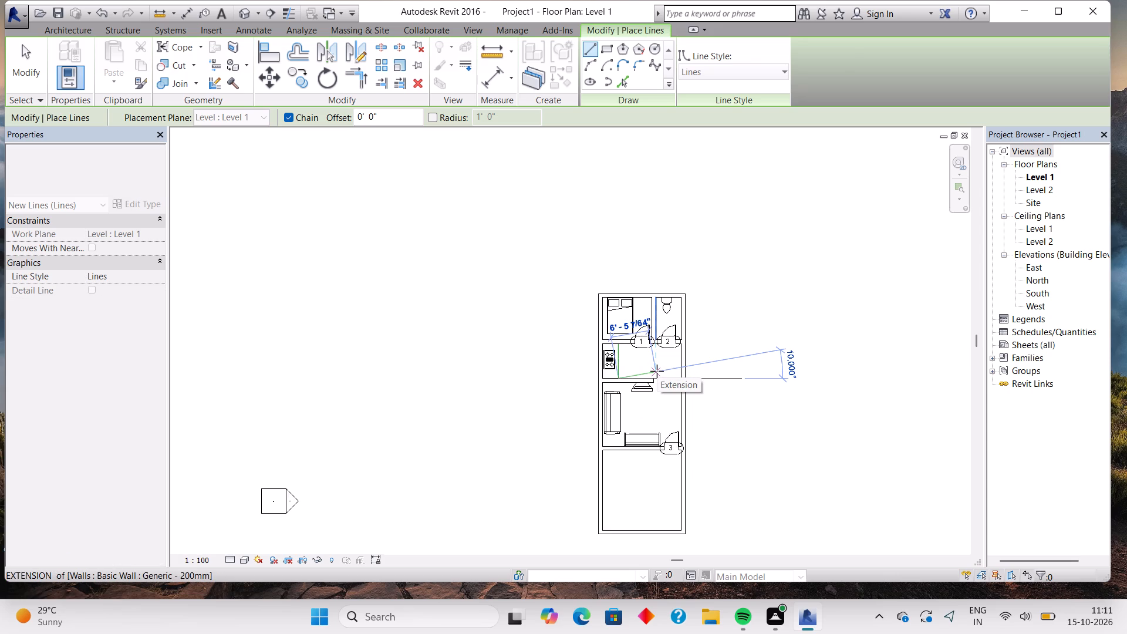
key("Escape")
key("grave")
key("Escape")
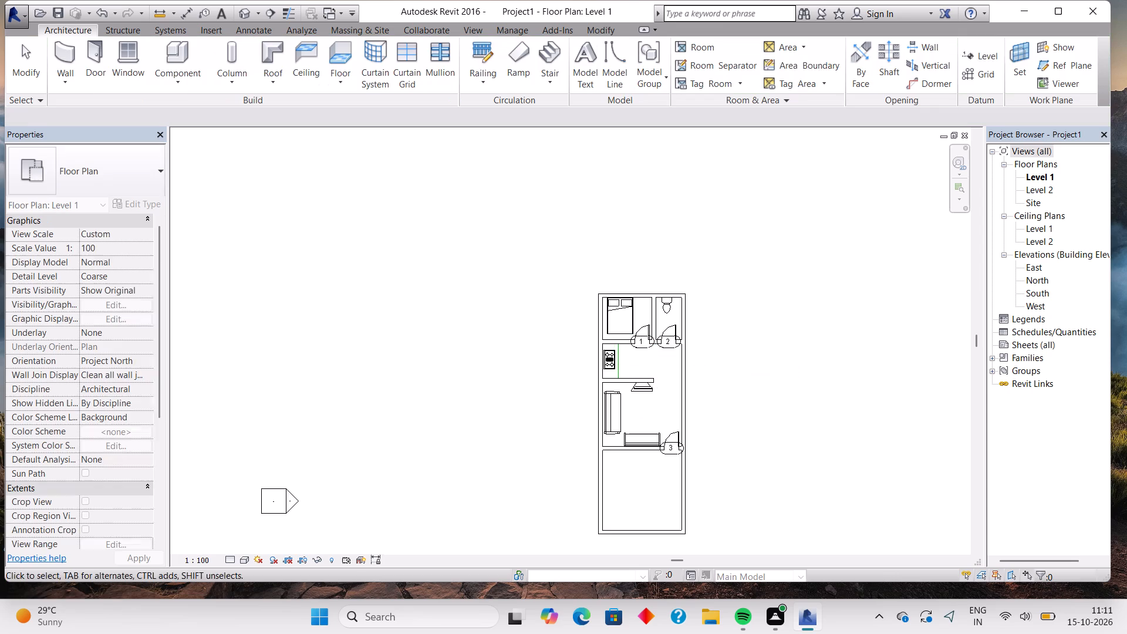
key("Escape")
key("Escape")
key("Escape")
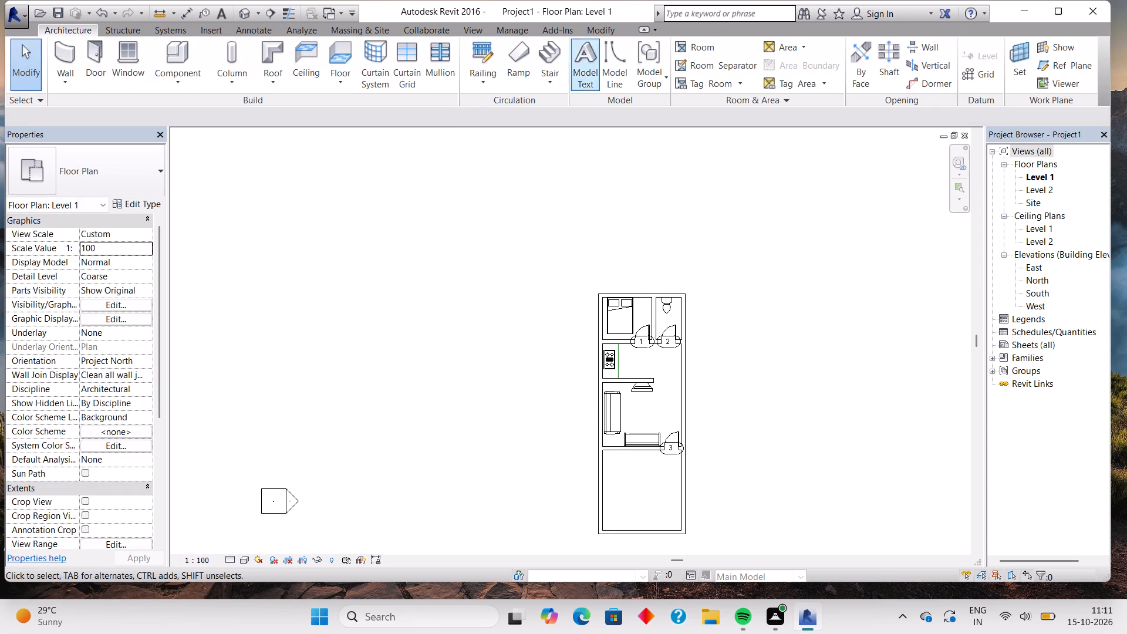
Start a stair in the south room with a 7-riser run heading south and an 8-riser run heading north beside it to the west.
left_click(549, 55)
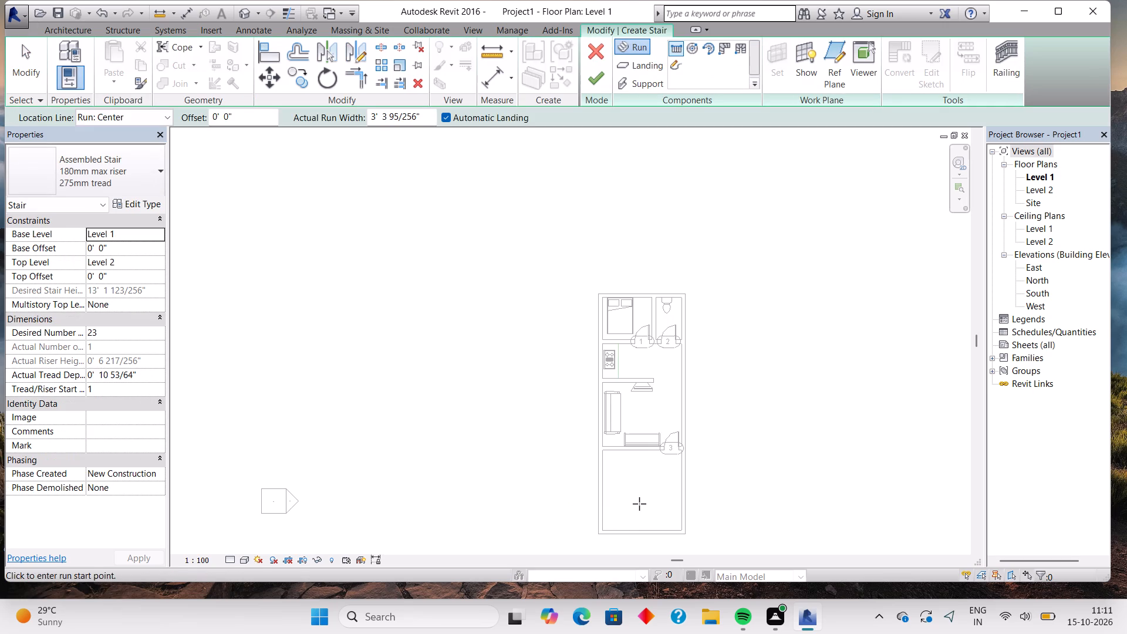
middle_click_drag(639, 504, 597, 448)
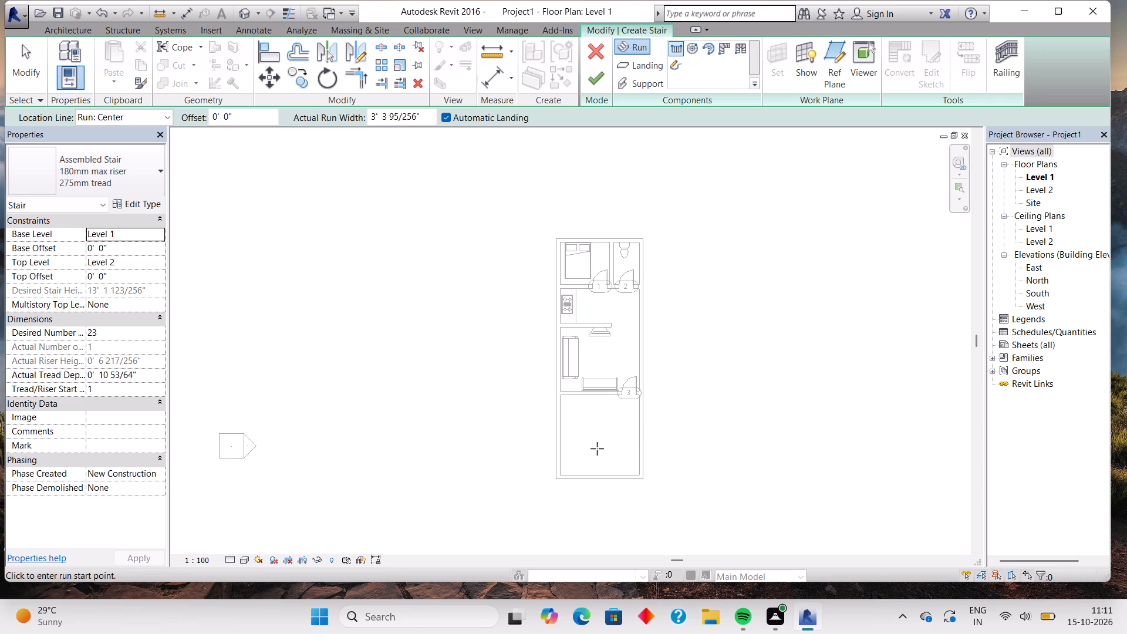
left_click(598, 412)
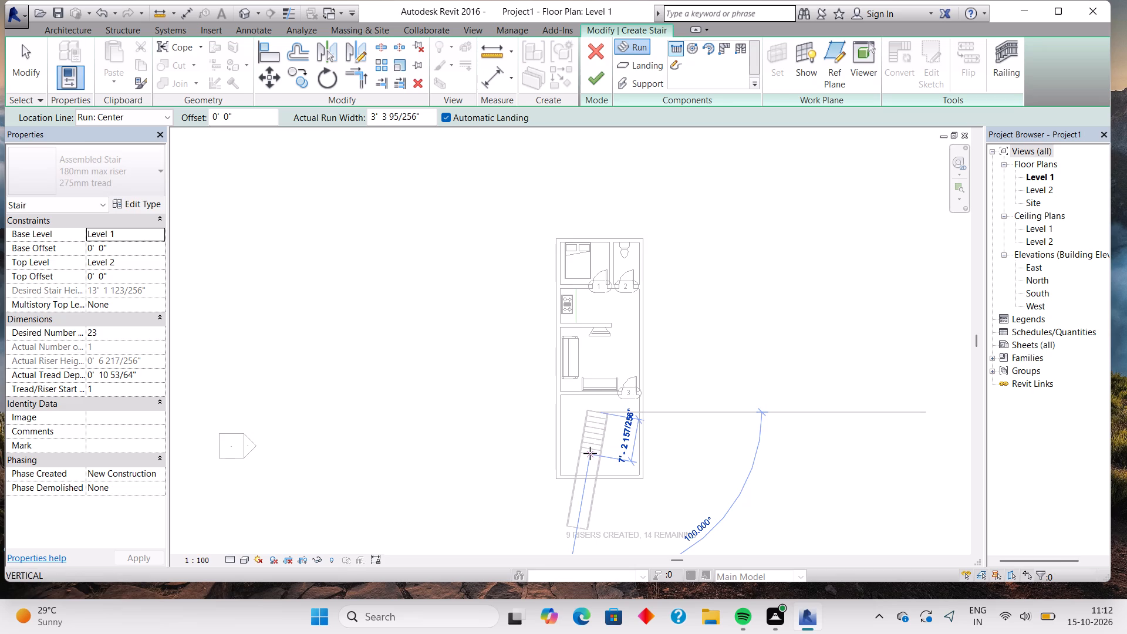
left_click(603, 444)
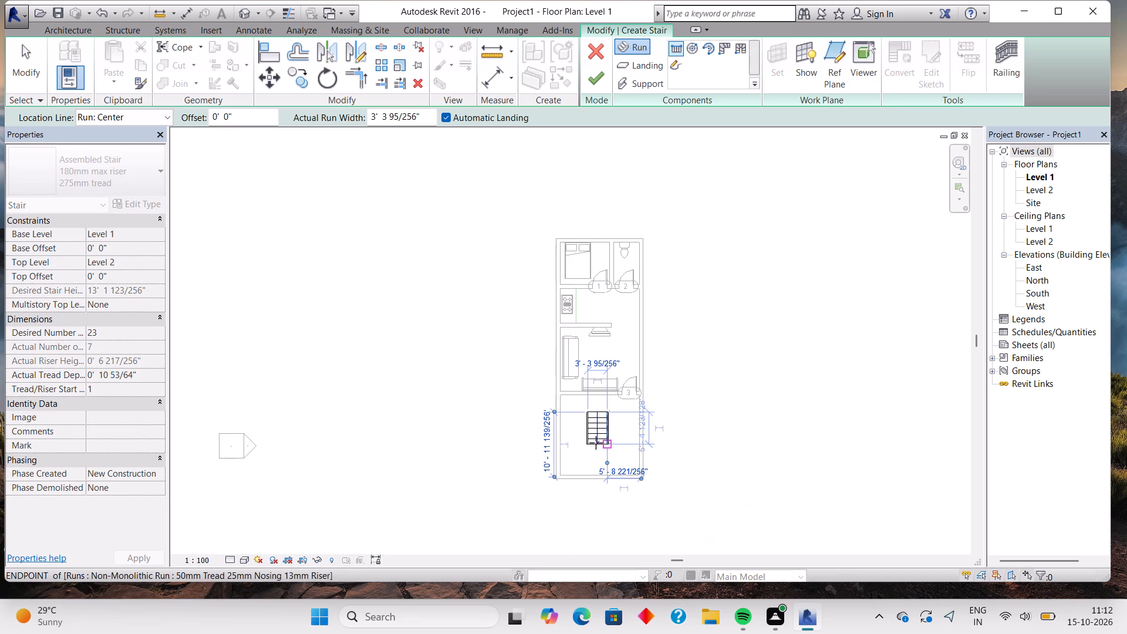
left_click(580, 440)
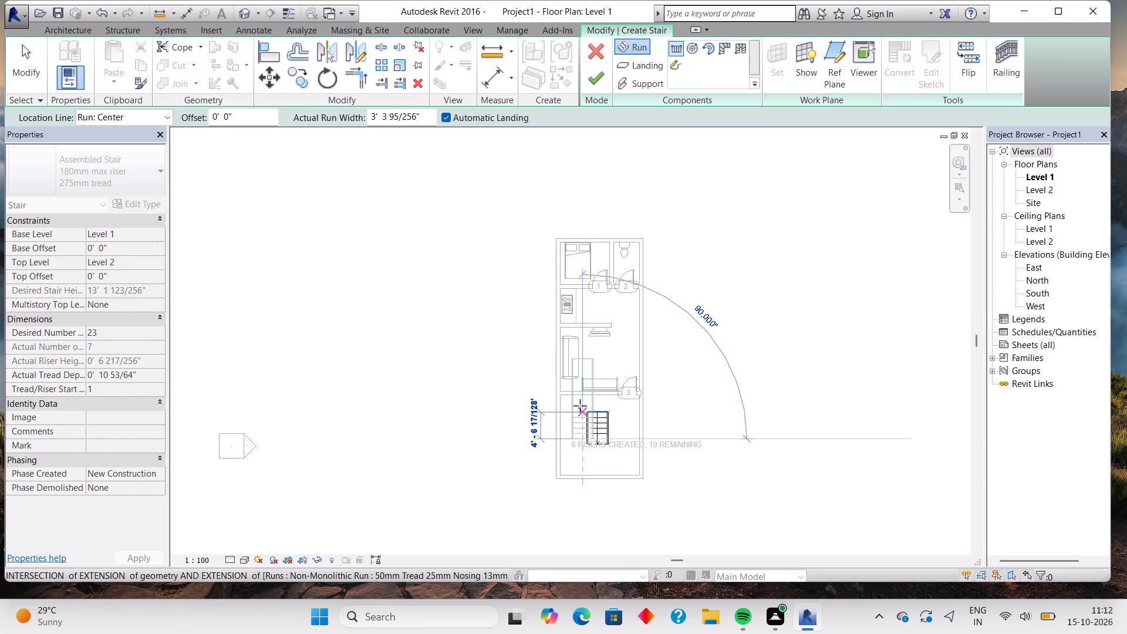
left_click(577, 404)
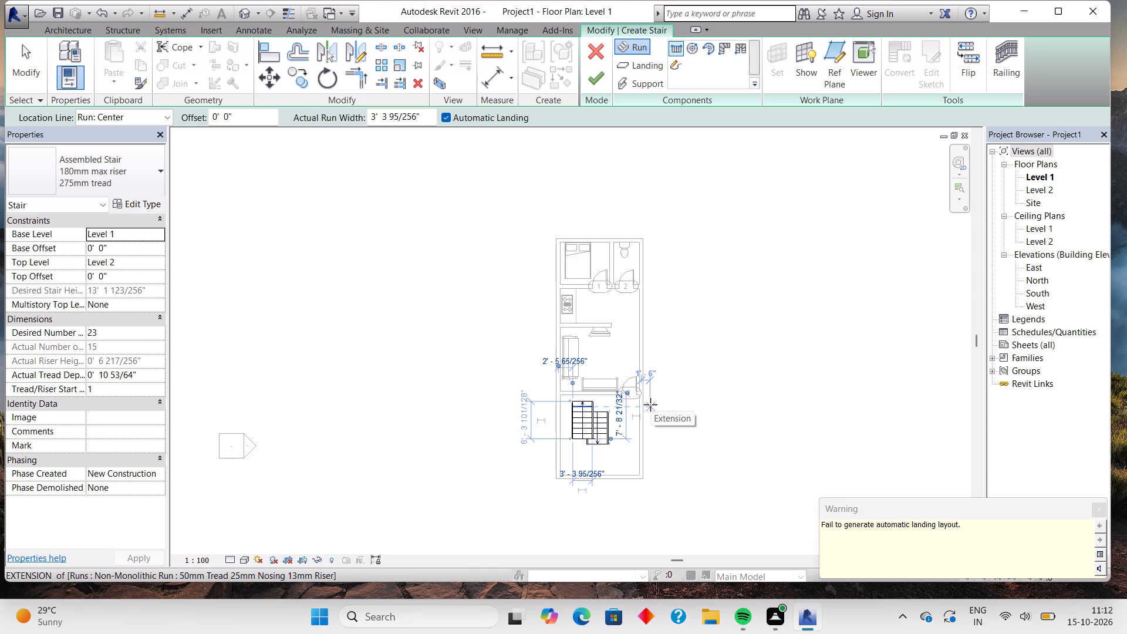
key("Escape")
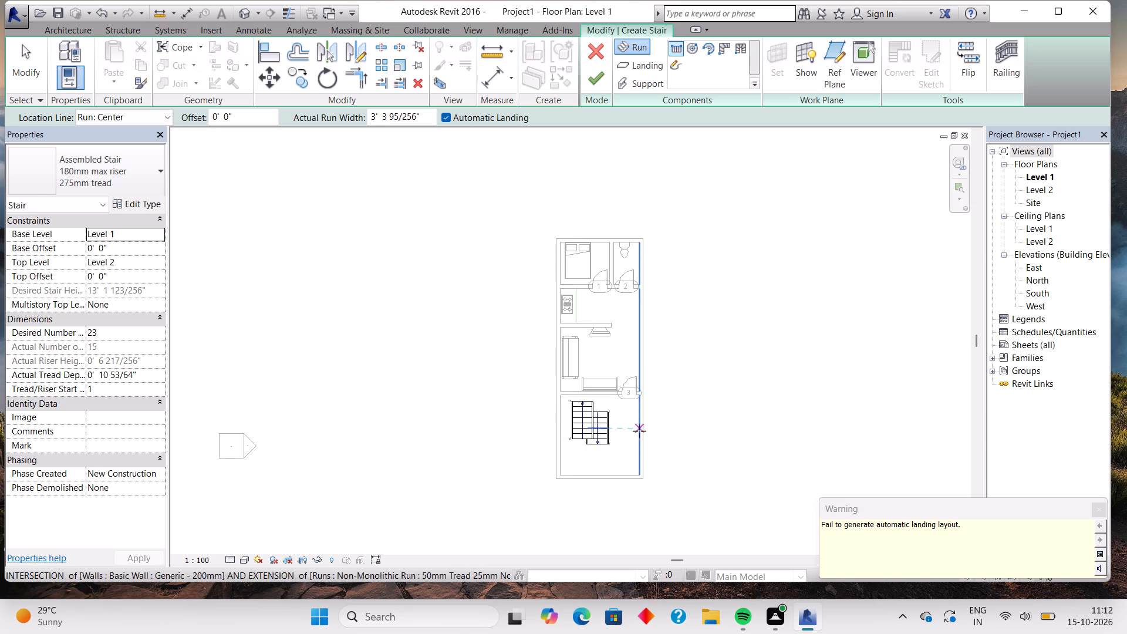
scroll(615, 444, "up", 6)
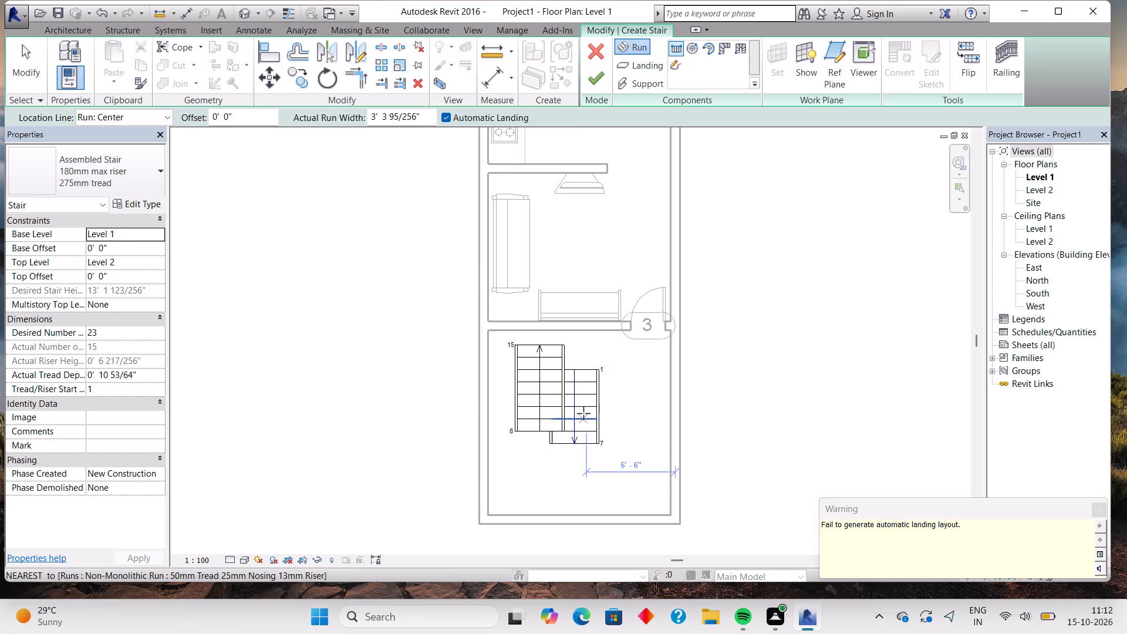
key("Escape")
Nudge the 7-riser run east, clear of the other run, to about 3' 9" from the east wall's centreline.
left_click(583, 413)
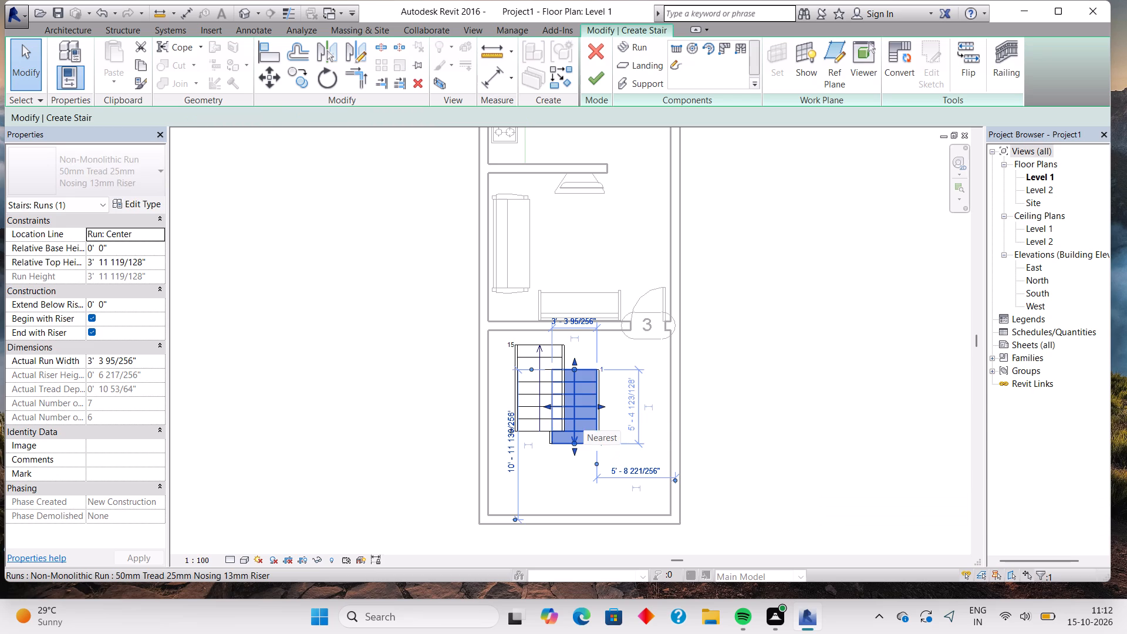
key("Right")
key("Right")
key("Right")
key("Right")
key("Right")
key("Right")
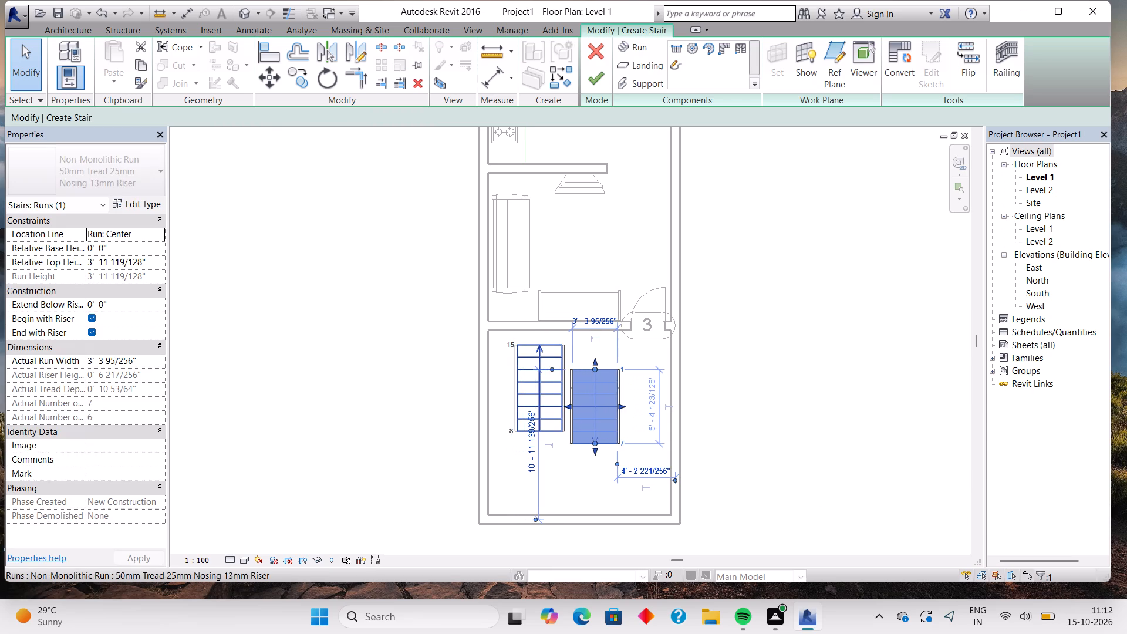
key("Right")
key("Right")
Nudge the 8-riser run west against the west wall, about 8" from that wall's centreline.
left_click(525, 399)
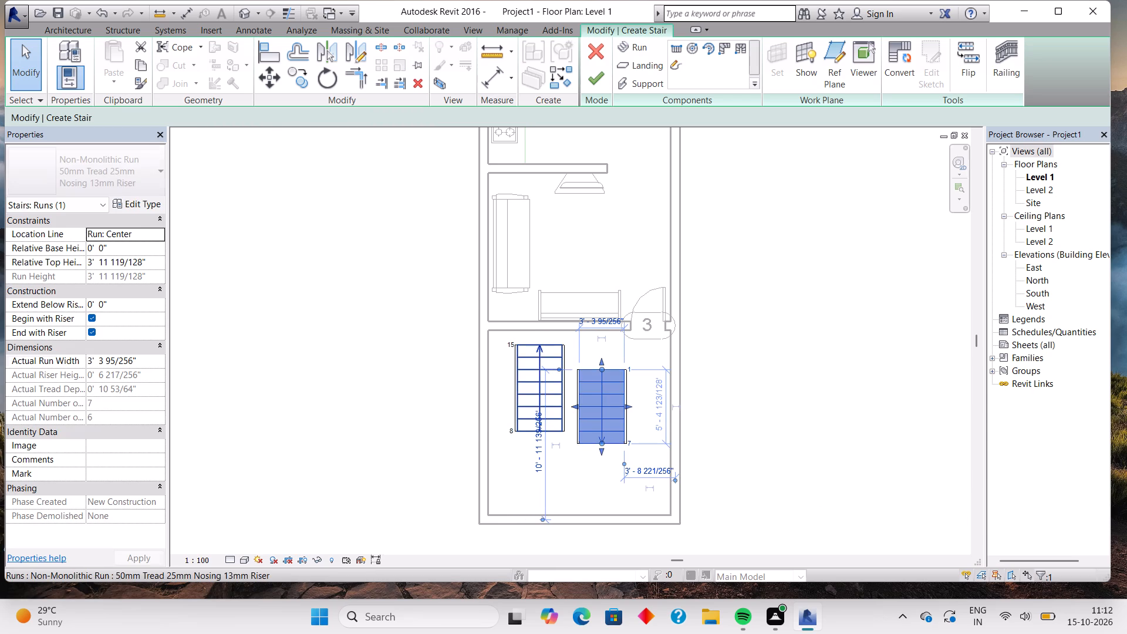
key("Left")
key("Left")
key("Left")
key("Left")
key("Left")
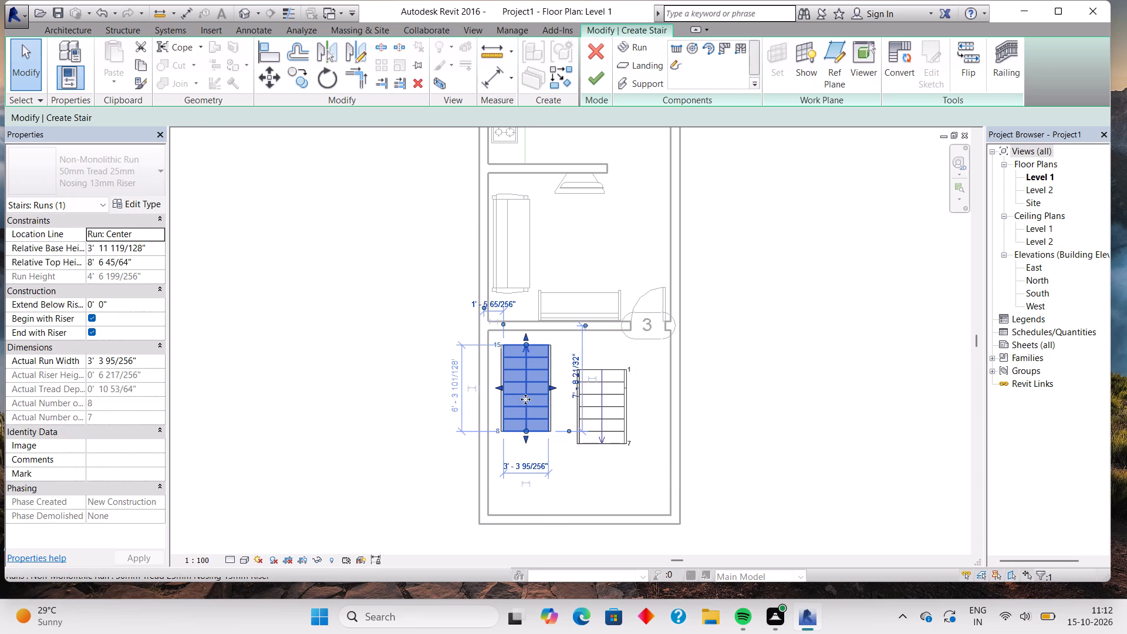
key("Left")
key("Left")
Nudge the 7-riser run west towards the 8-riser run, to about 5' 6" from the east wall's centreline.
left_click(582, 418)
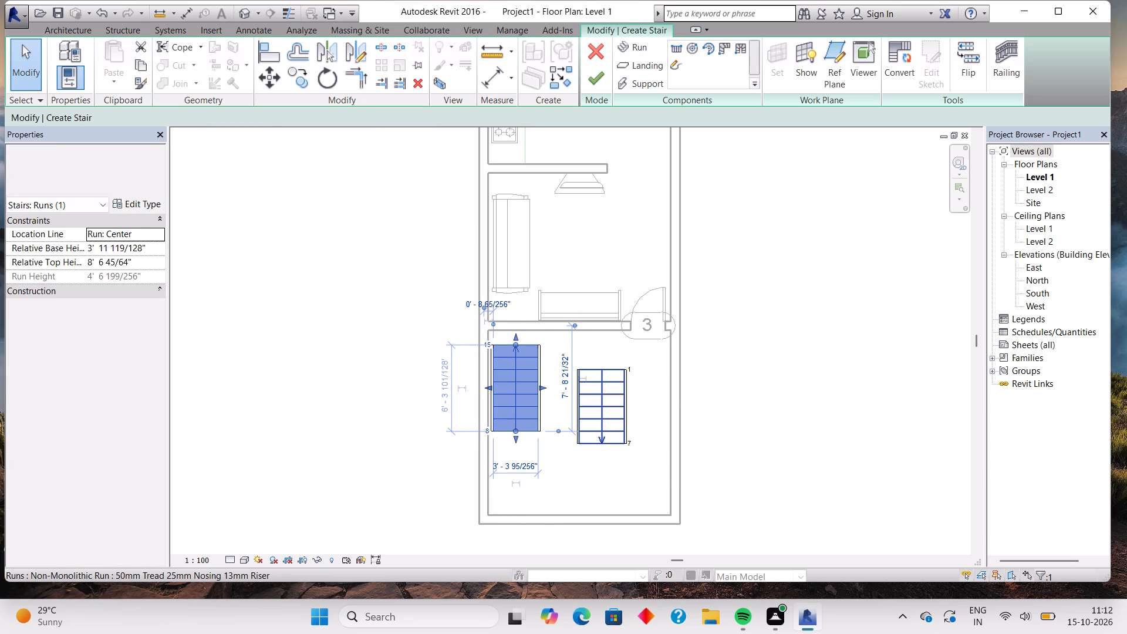
key("Left")
key("Left")
key("Left")
key("Left")
key("Left")
key("Left")
key("Left")
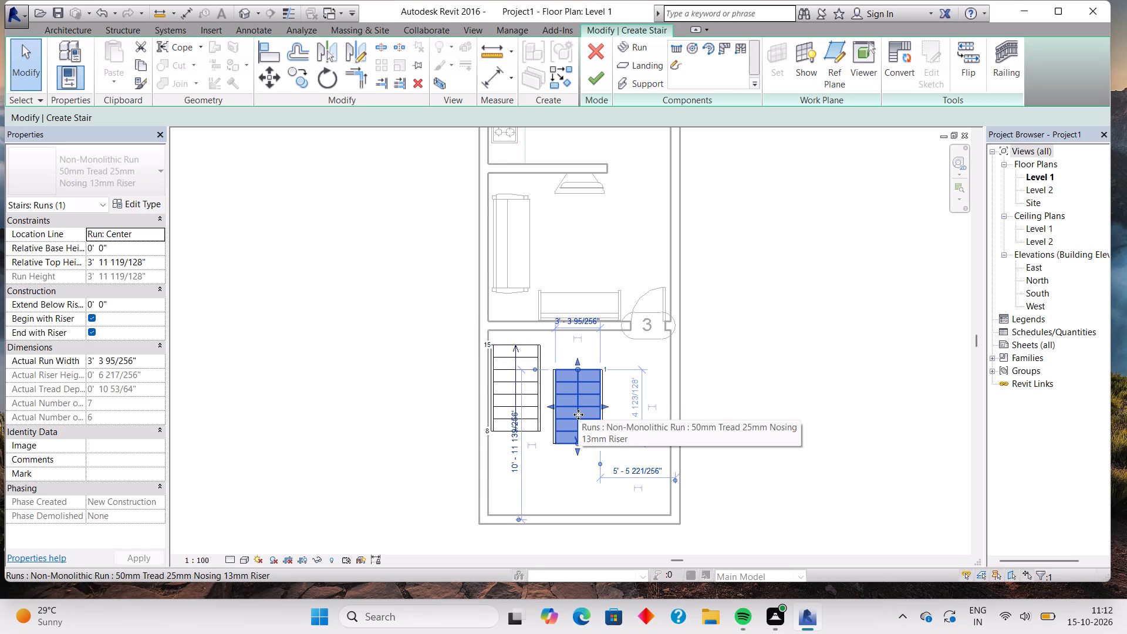
Delete both straight runs of the stair in the south room.
key("Delete")
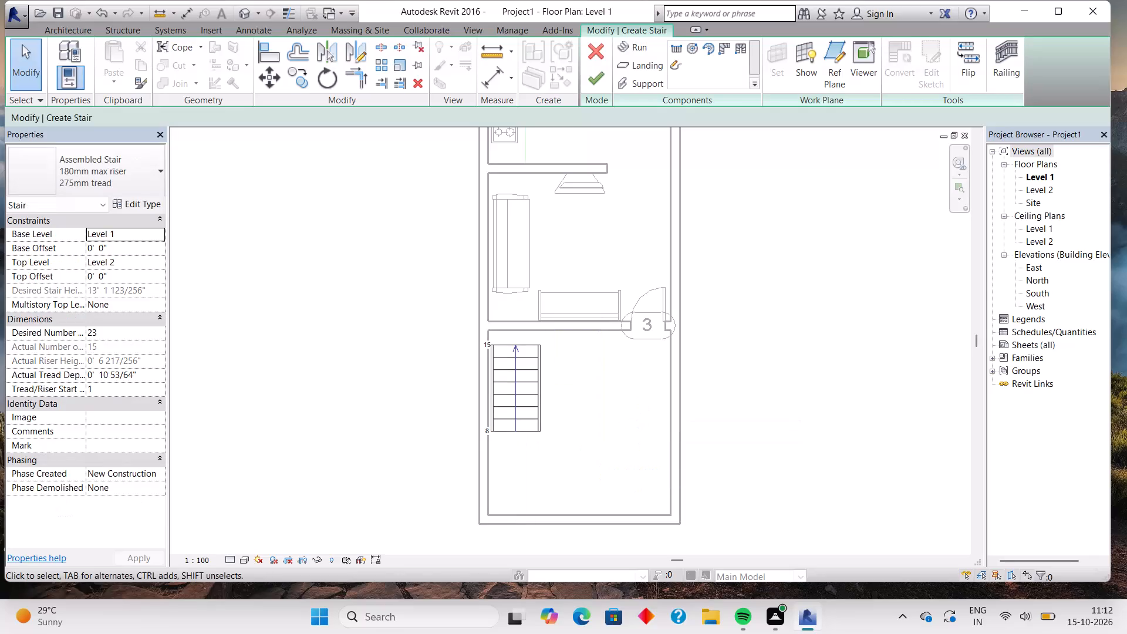
left_click(531, 393)
key("Delete")
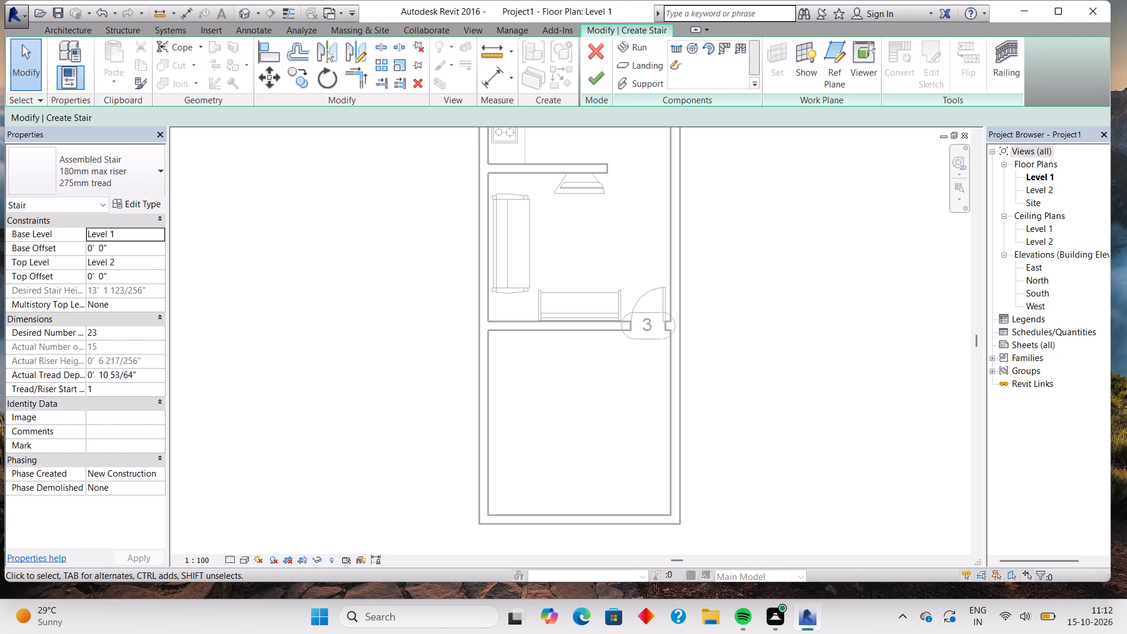
Place a U-shaped winder stair in the south room's northwest corner, climbing from the west leg, and finish the stair.
left_click(737, 51)
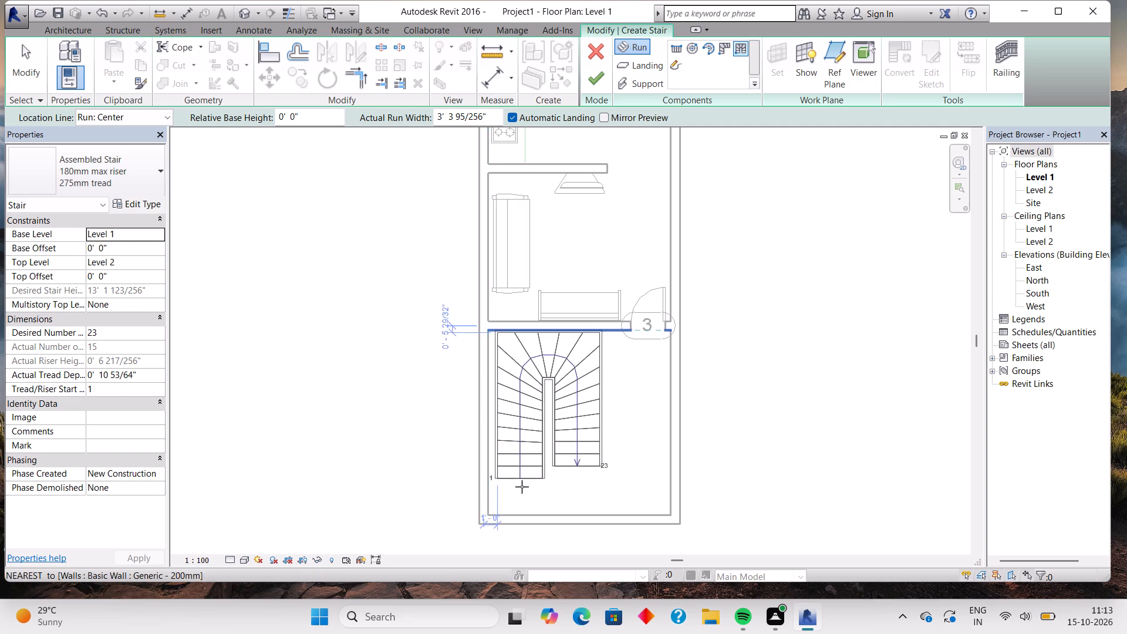
scroll(522, 487, "up", 3)
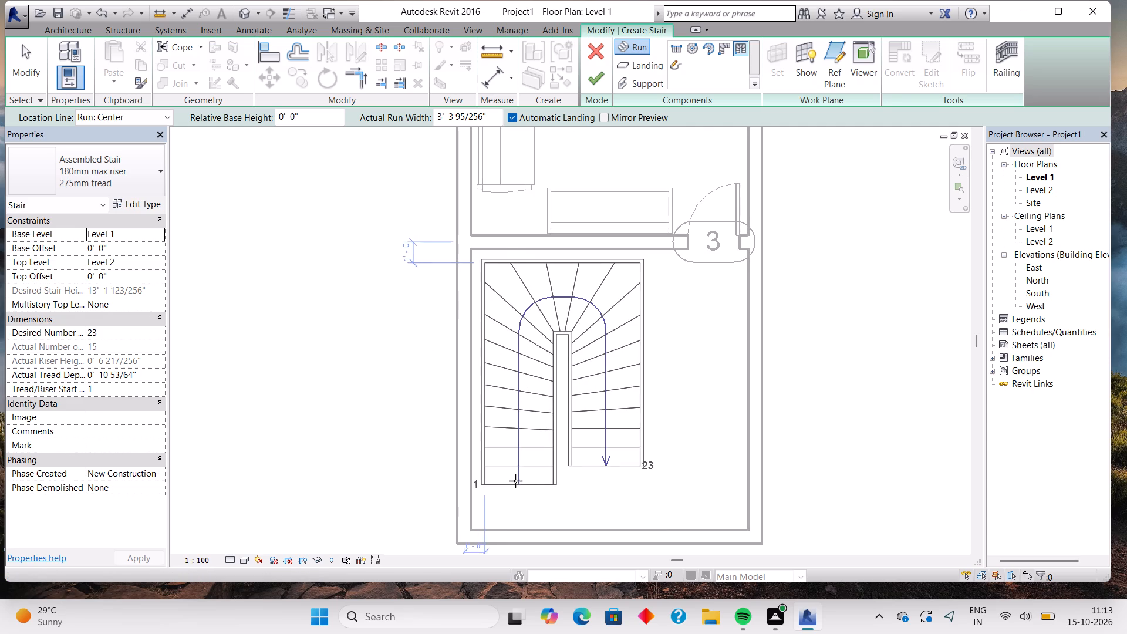
left_click(515, 480)
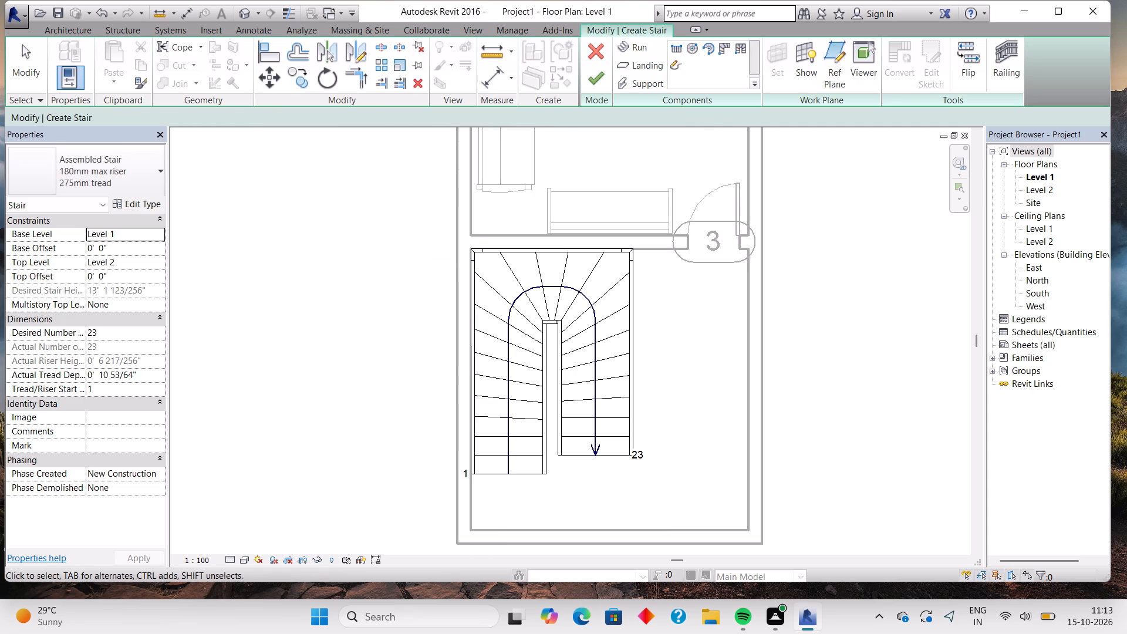
key("Escape")
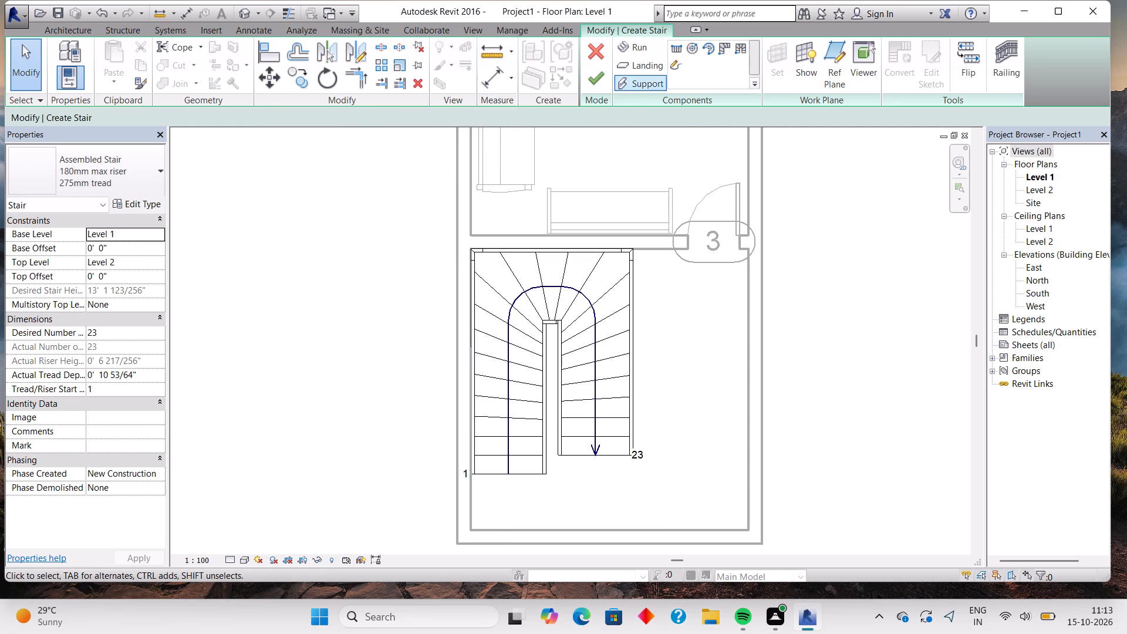
left_click(596, 81)
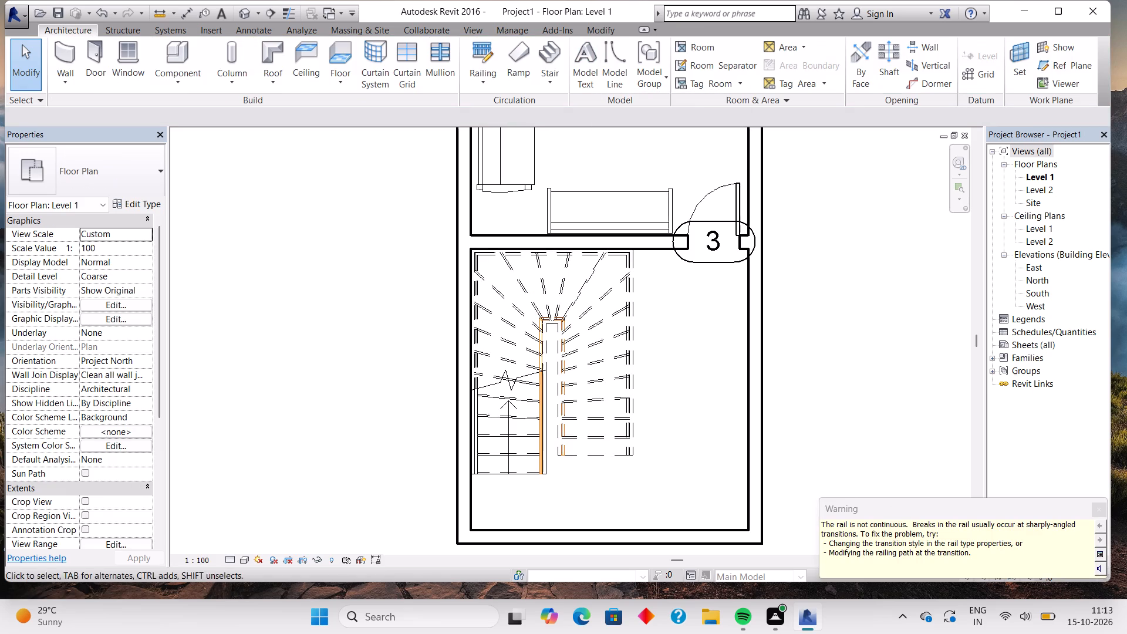
Add a bold 2.5mm Arial text note reading PARKING in the south room, east of the stair.
scroll(625, 313, "down", 5)
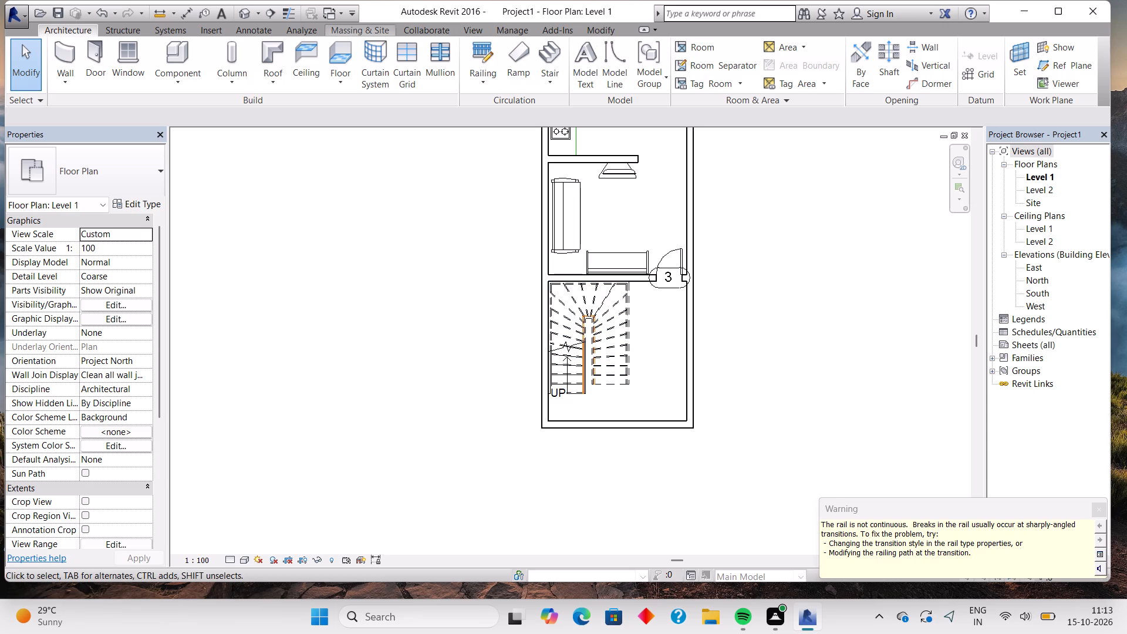
left_click(238, 35)
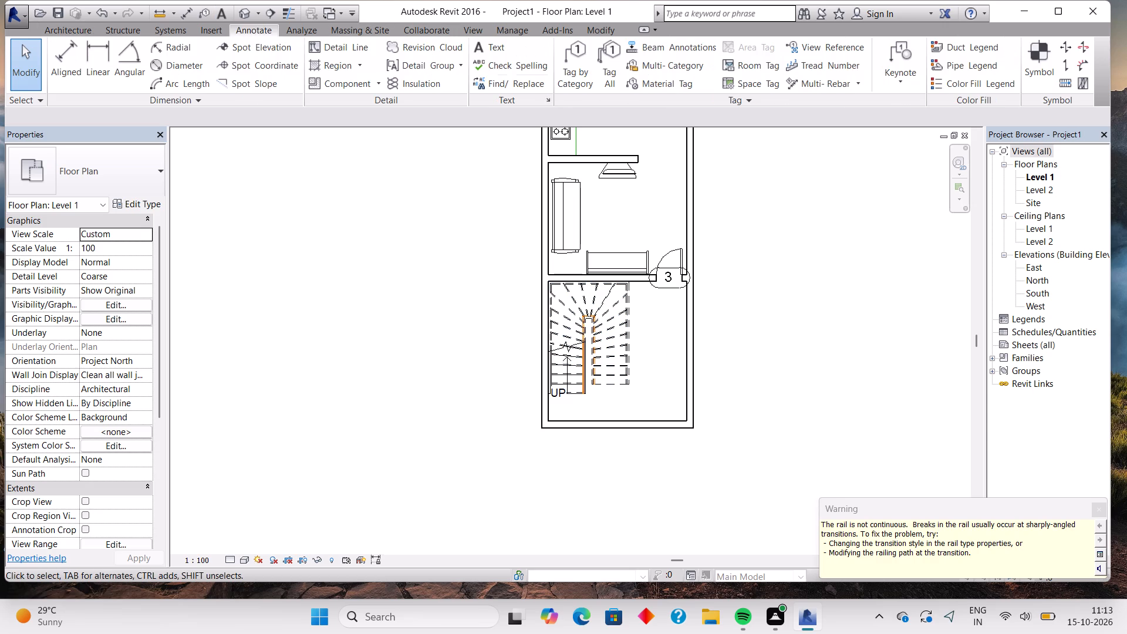
left_click(509, 50)
left_click(520, 47)
left_click(510, 42)
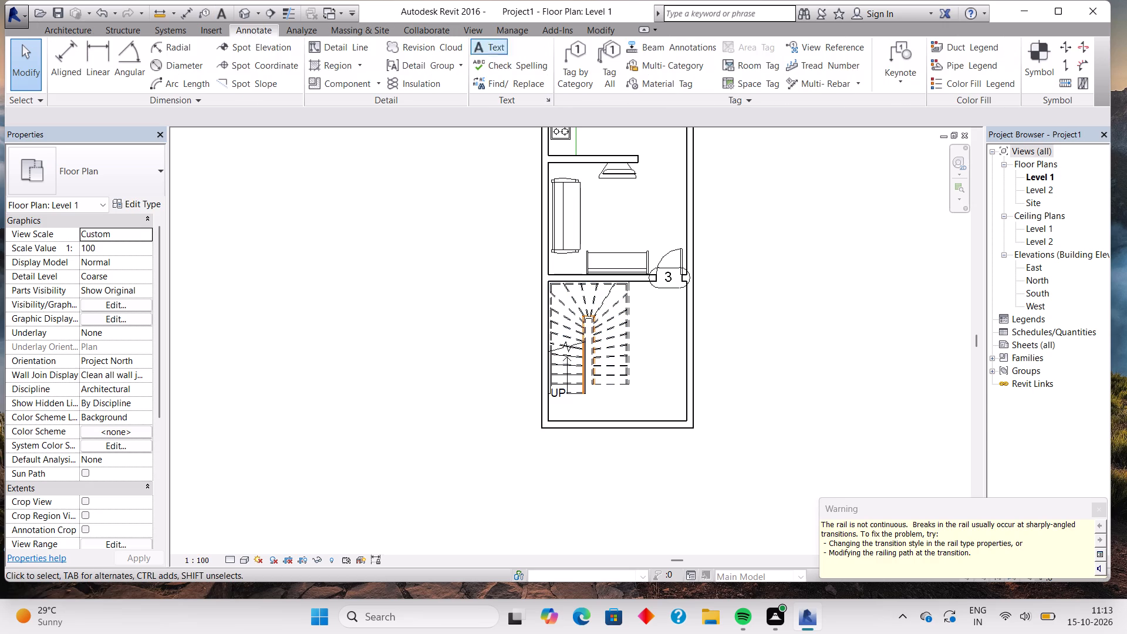
left_click(491, 42)
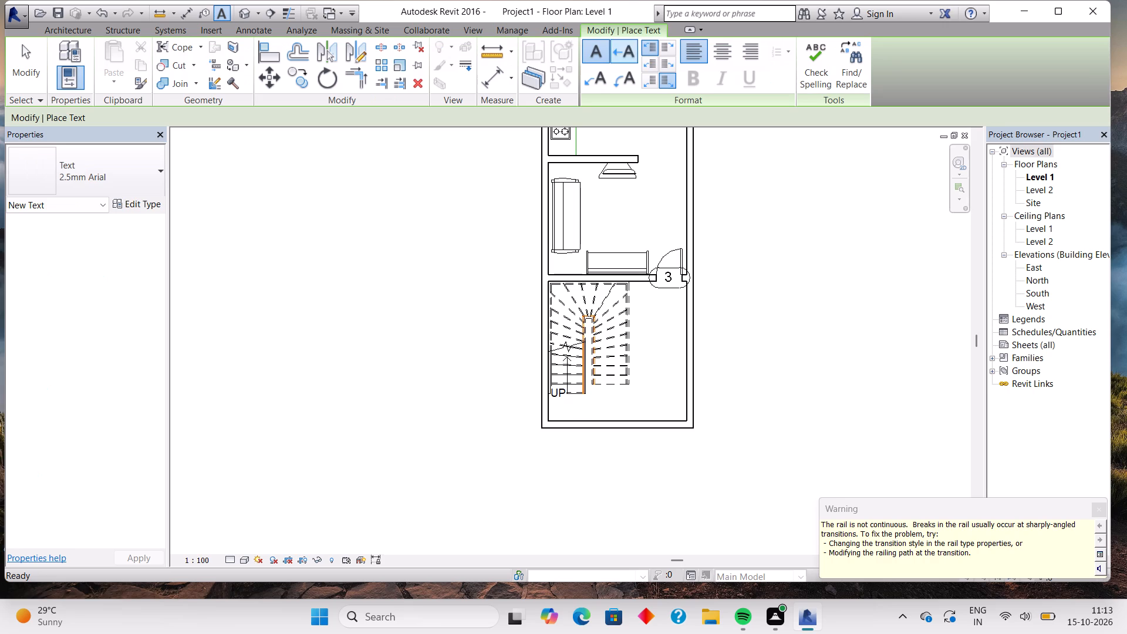
left_click(643, 342)
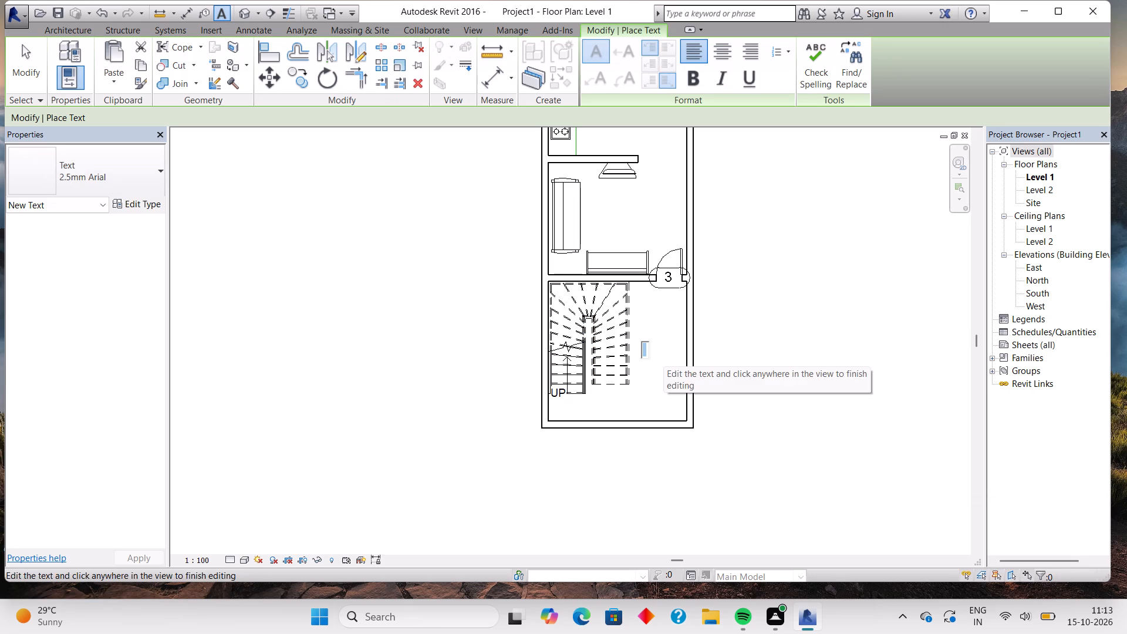
type("PA")
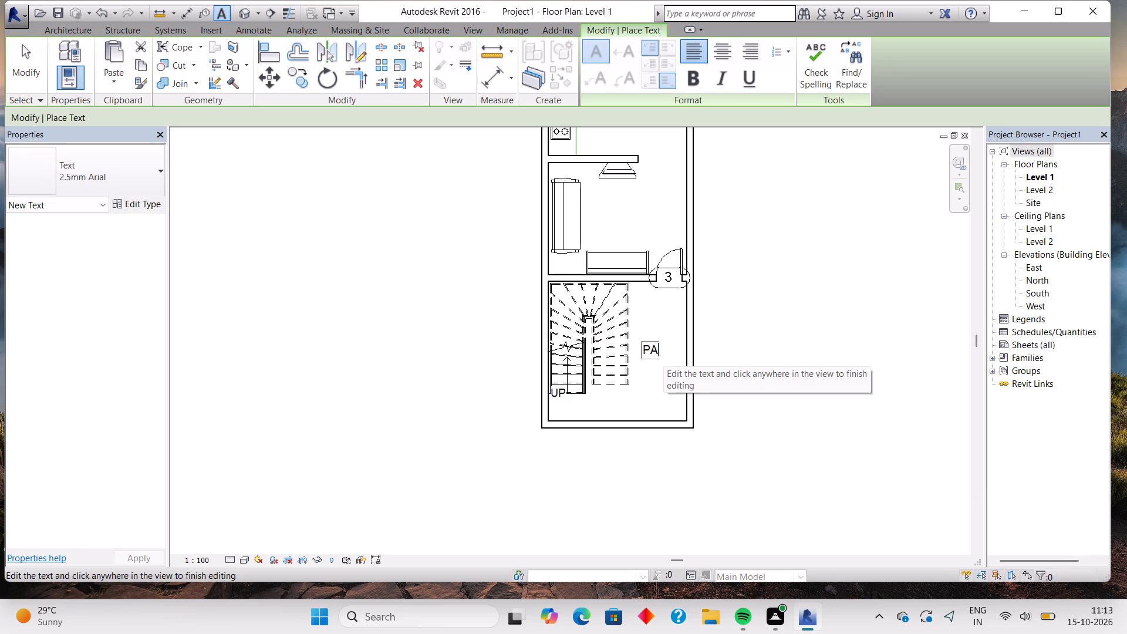
key("BackSpace")
key("BackSpace")
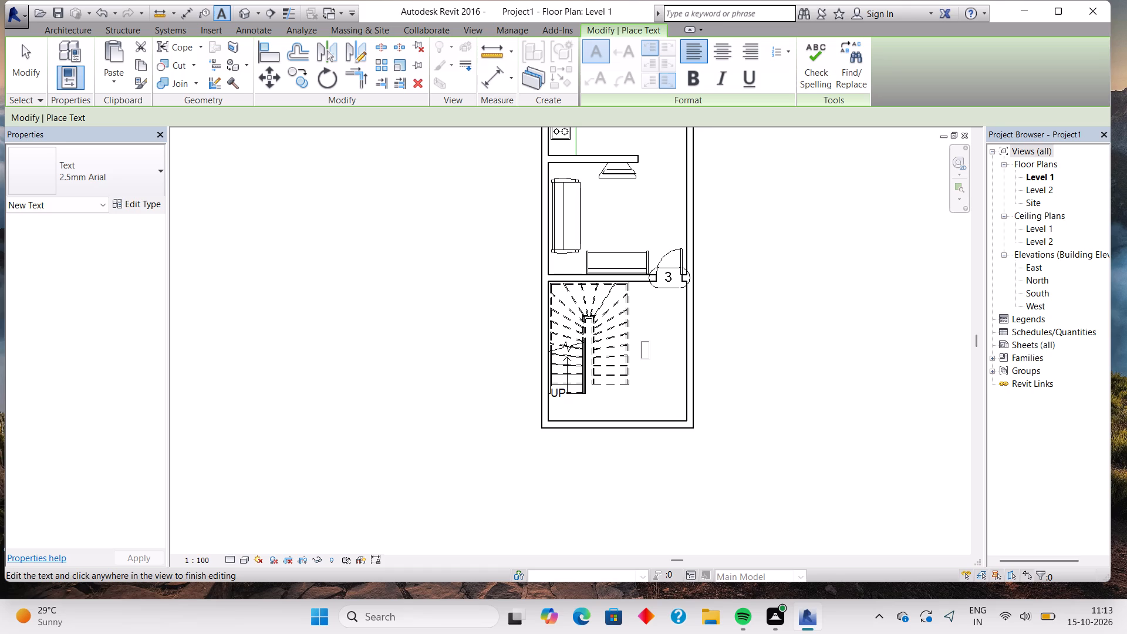
left_click(692, 76)
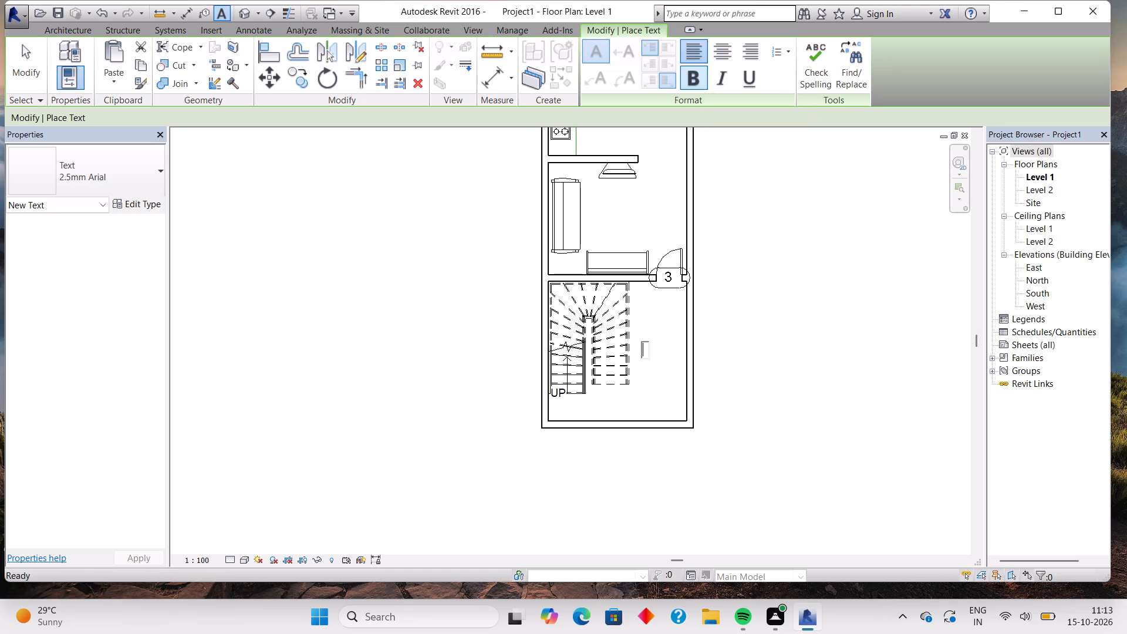
type("PARKING")
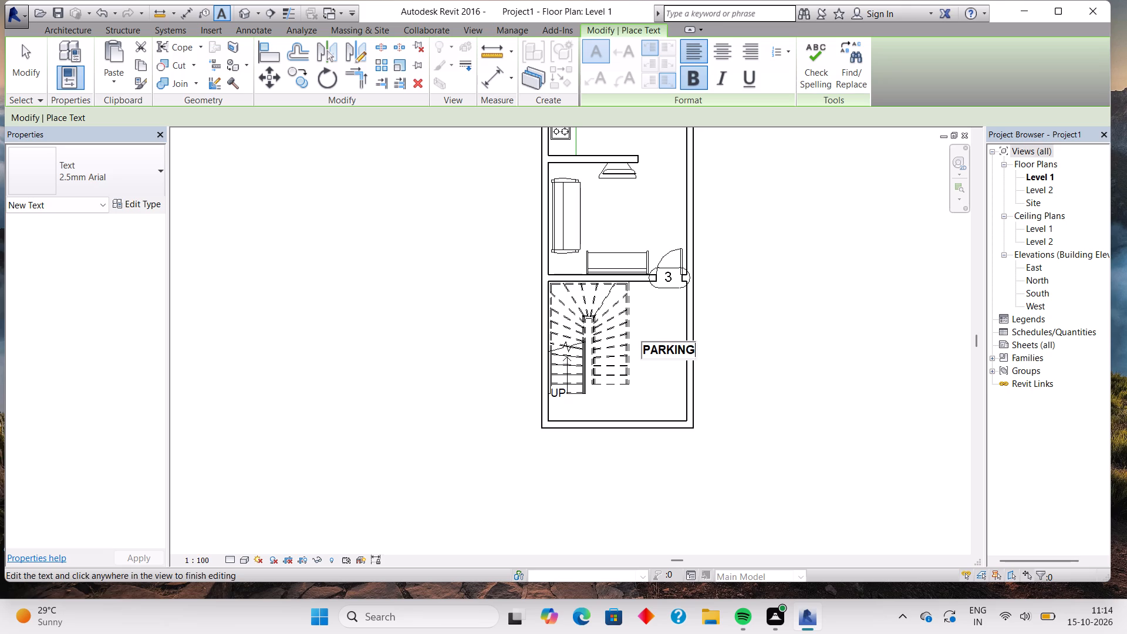
Add a bold text note reading LIVING HALL in the room north of the stair, east of the sofa.
double_click(611, 205)
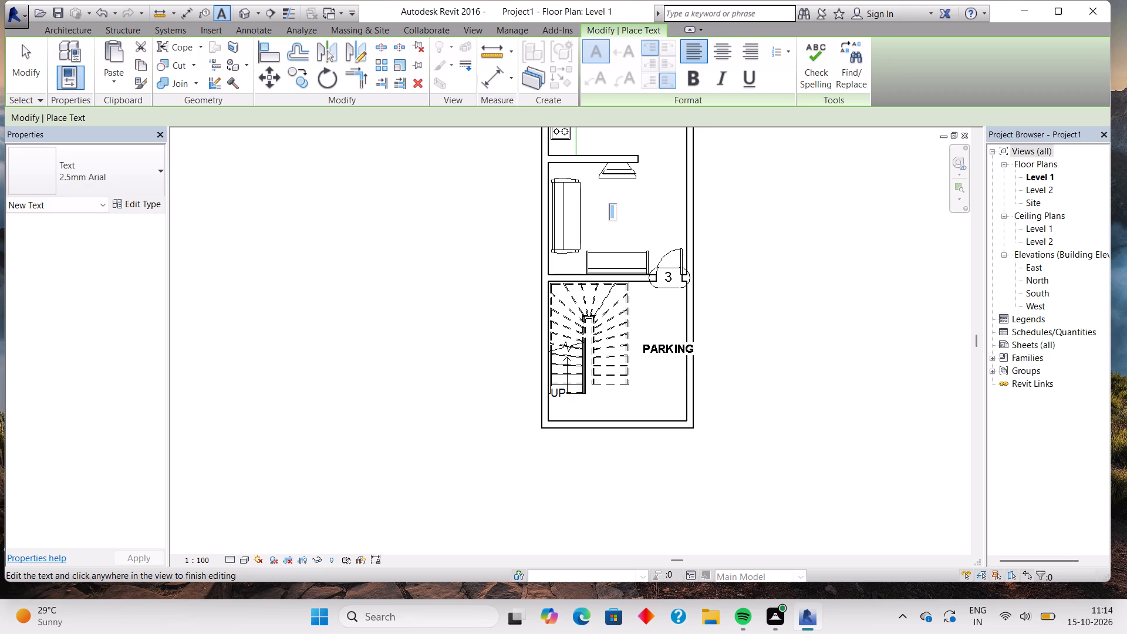
left_click(700, 77)
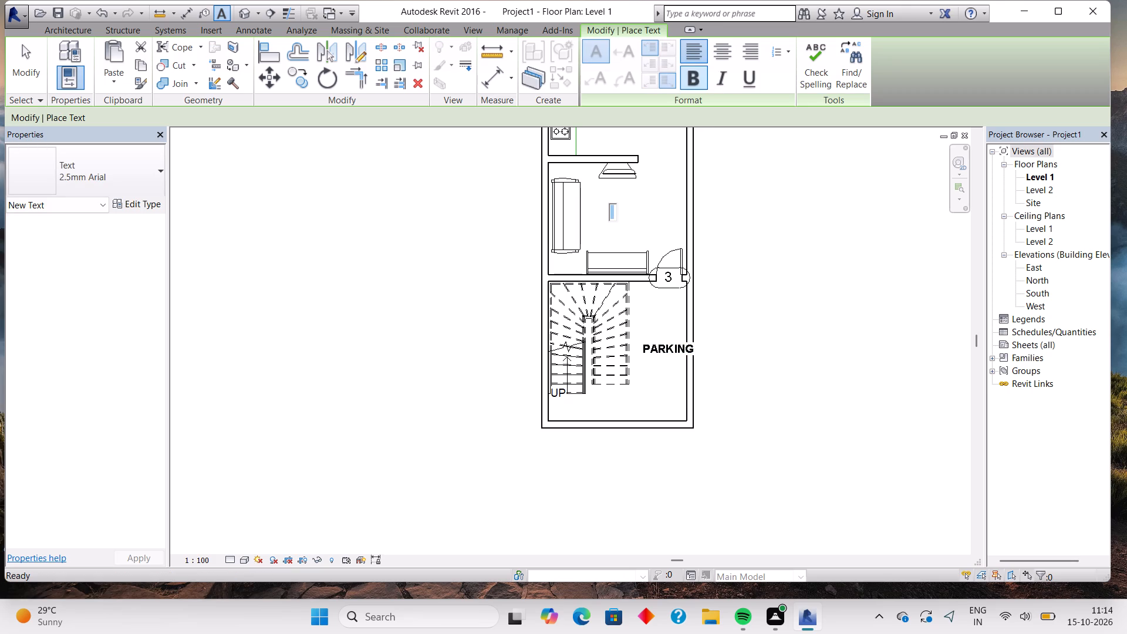
type("LIVING HALL")
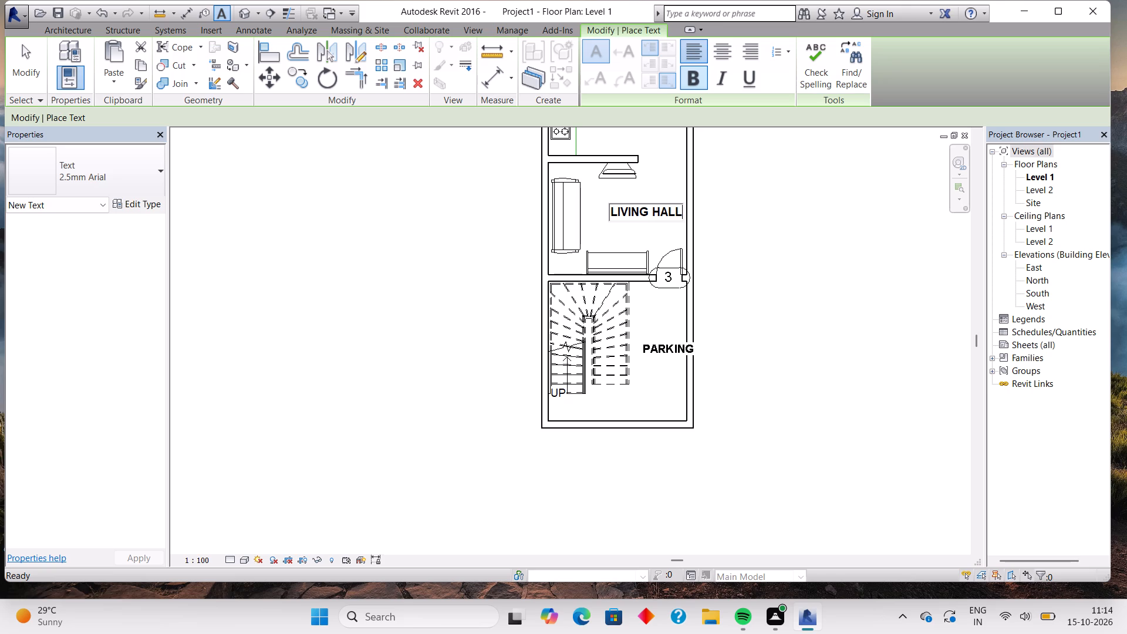
Add a bold text note reading OPENKITCHEN in the kitchen area, east of the stove counter.
middle_click_drag(741, 166, 730, 288)
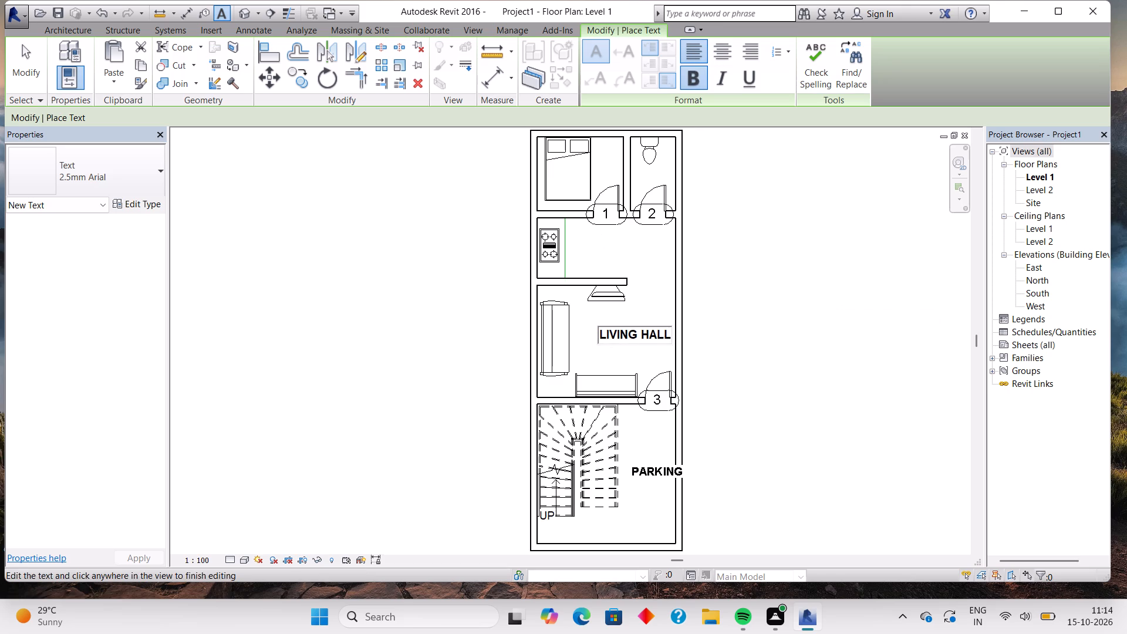
double_click(595, 240)
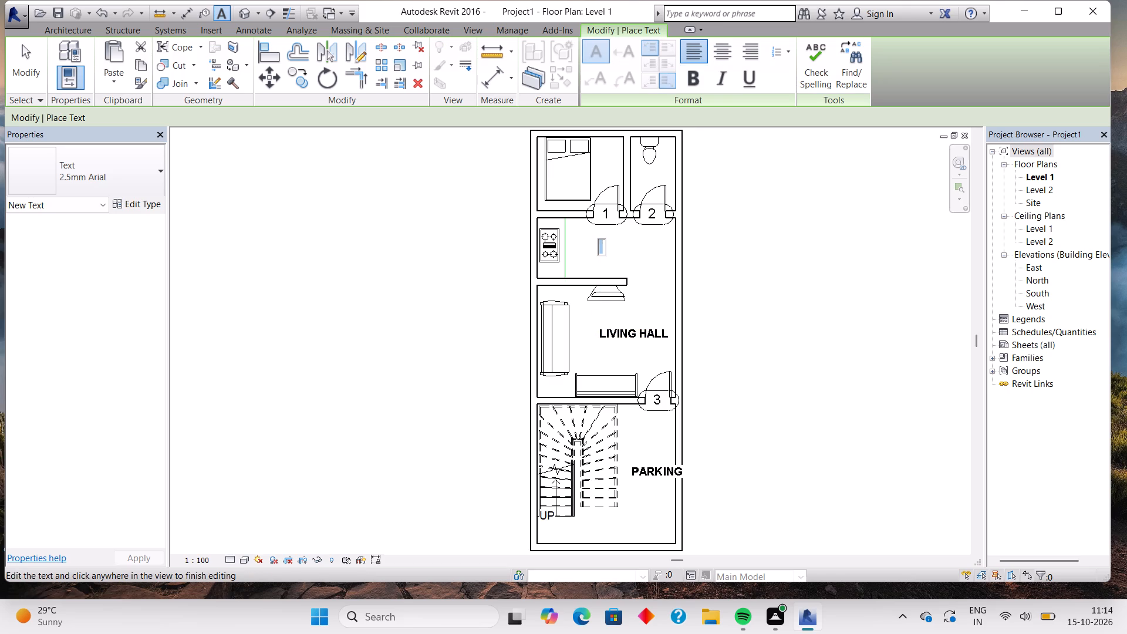
type("OPRN")
key("BackSpace")
key("BackSpace")
key("e")
type("N KITCHEN")
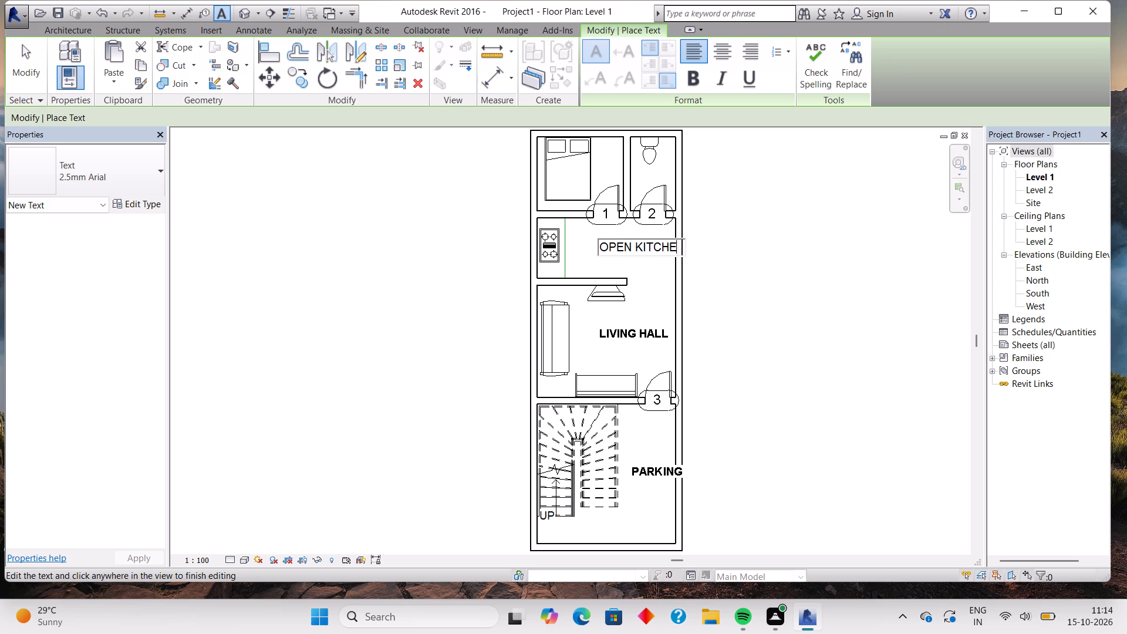
key("BackSpace")
key("BackSpace")
key("BackSpace")
key("BackSpace")
key("BackSpace")
key("BackSpace")
key("BackSpace")
key("BackSpace")
key("BackSpace")
key("BackSpace")
key("BackSpace")
key("BackSpace")
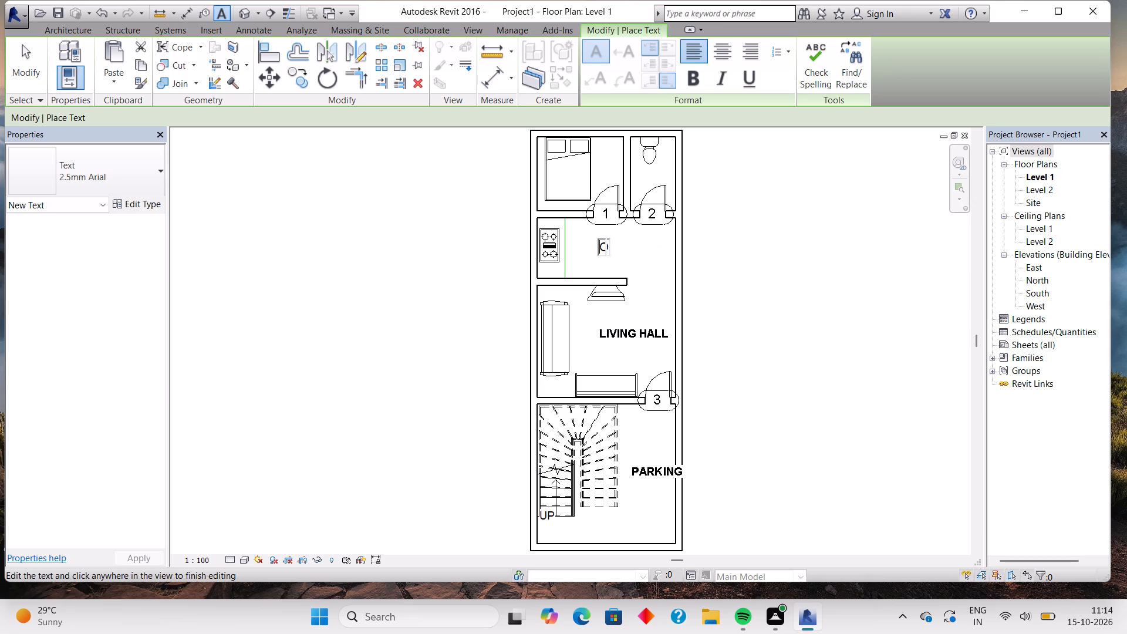
left_click(691, 82)
type("OPEN")
type("KI")
key("t")
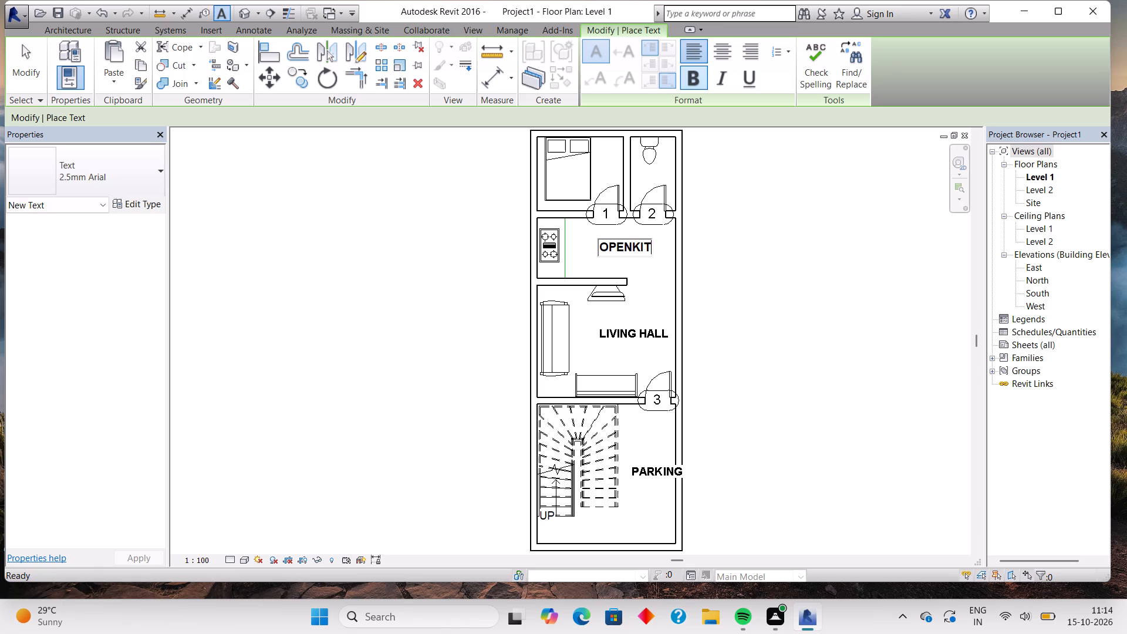
type("CHEN")
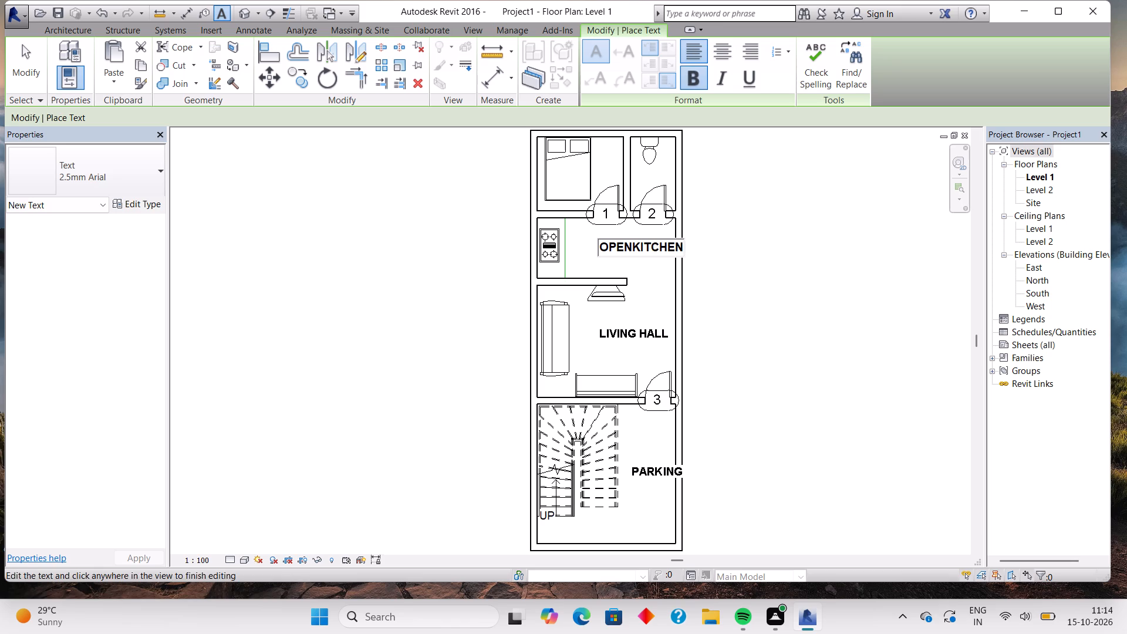
left_click(569, 178)
Add a bold text note reading BEDROOM over the foot of the bed in the northwest room.
left_click(569, 178)
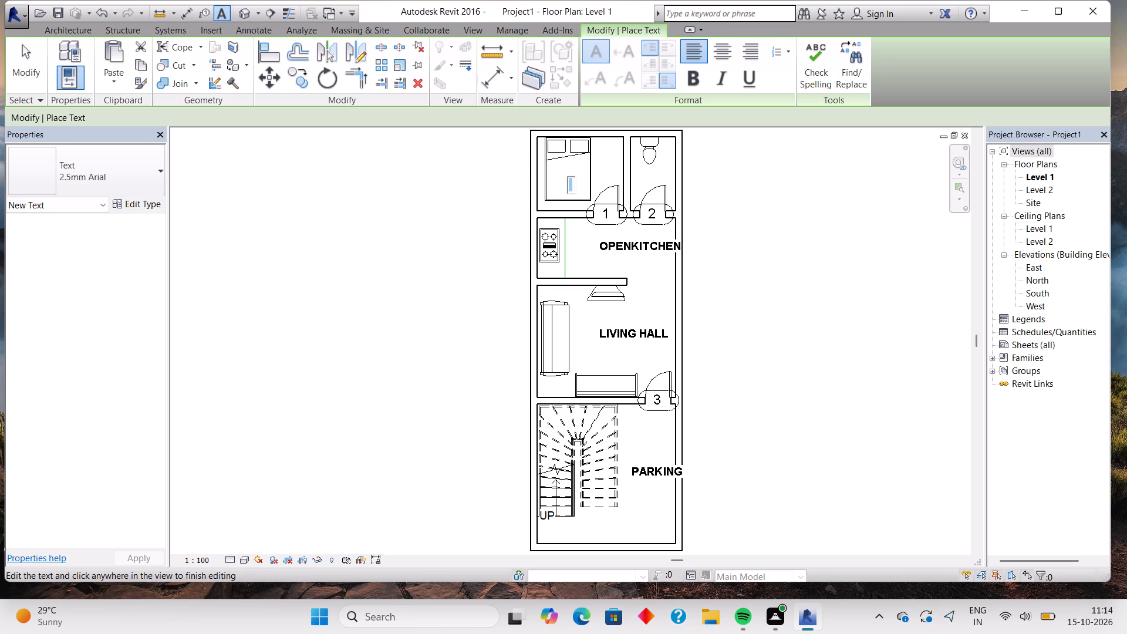
type("BEDROOM")
key("BackSpace")
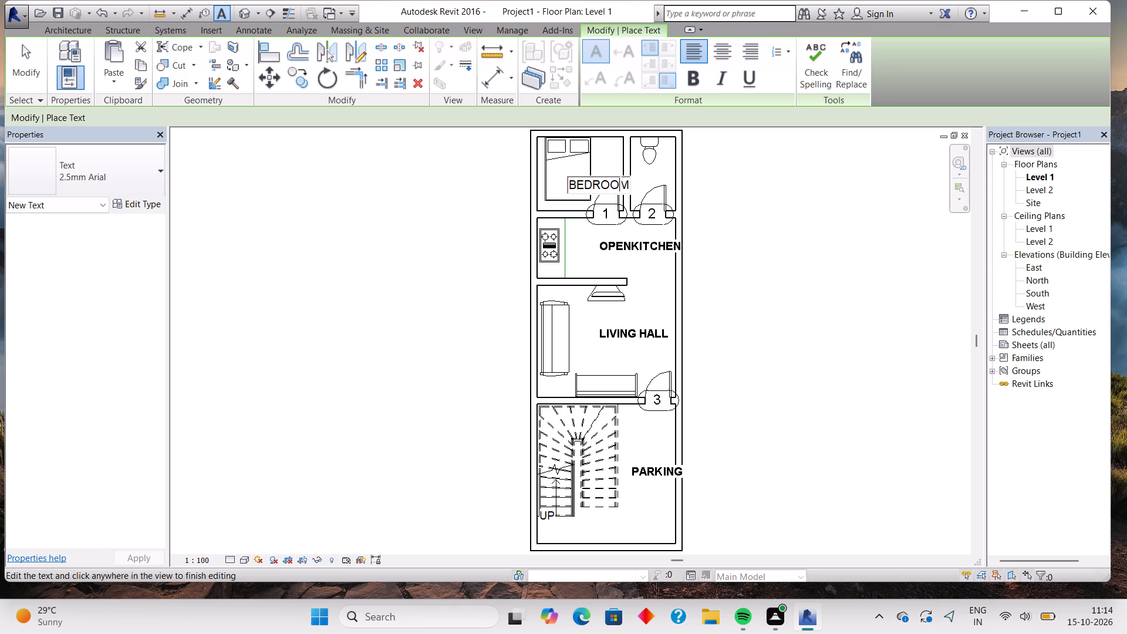
key("BackSpace")
key("BackSpace")
key("BackSpace")
key("BackSpace")
key("BackSpace")
key("BackSpace")
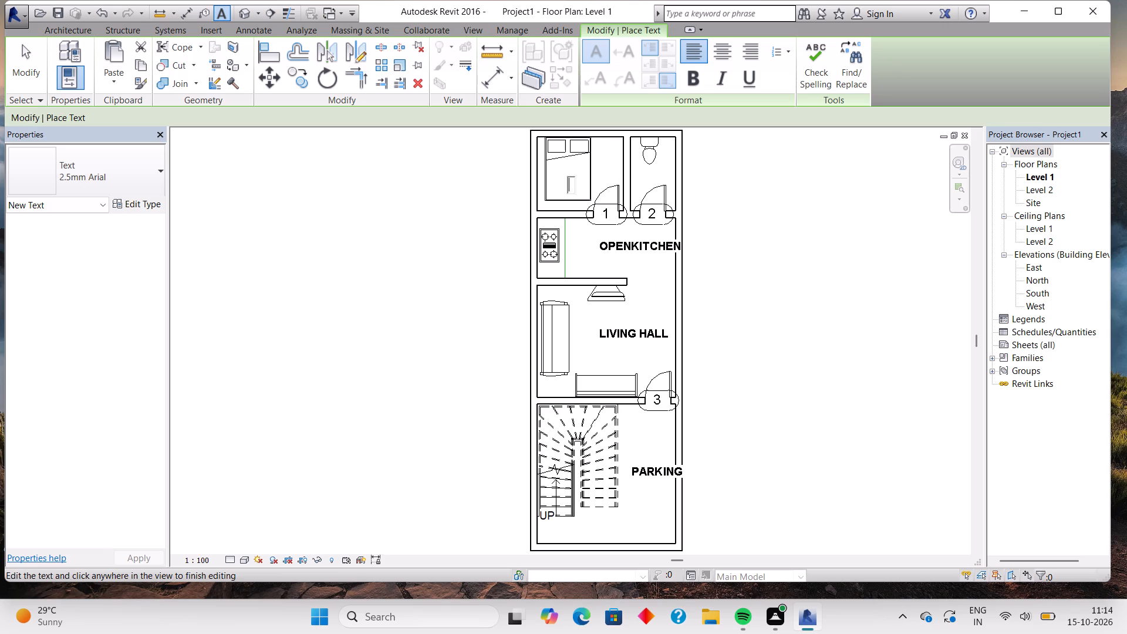
left_click(686, 84)
type("BEDROOM")
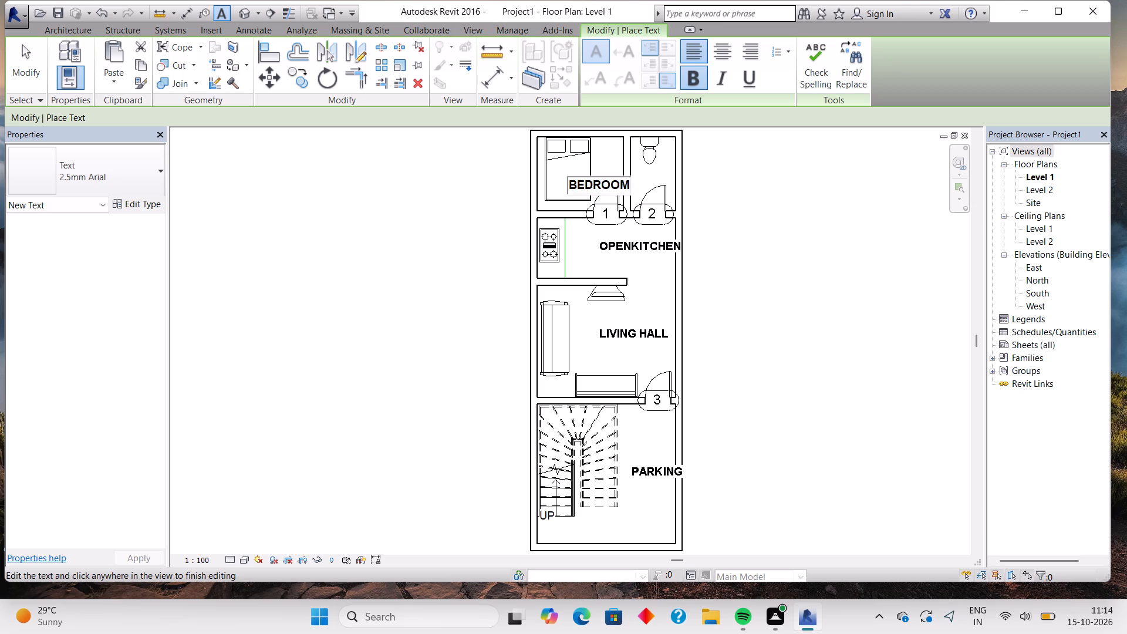
left_click(646, 170)
Finish the BEDROOM text note.
left_click(646, 176)
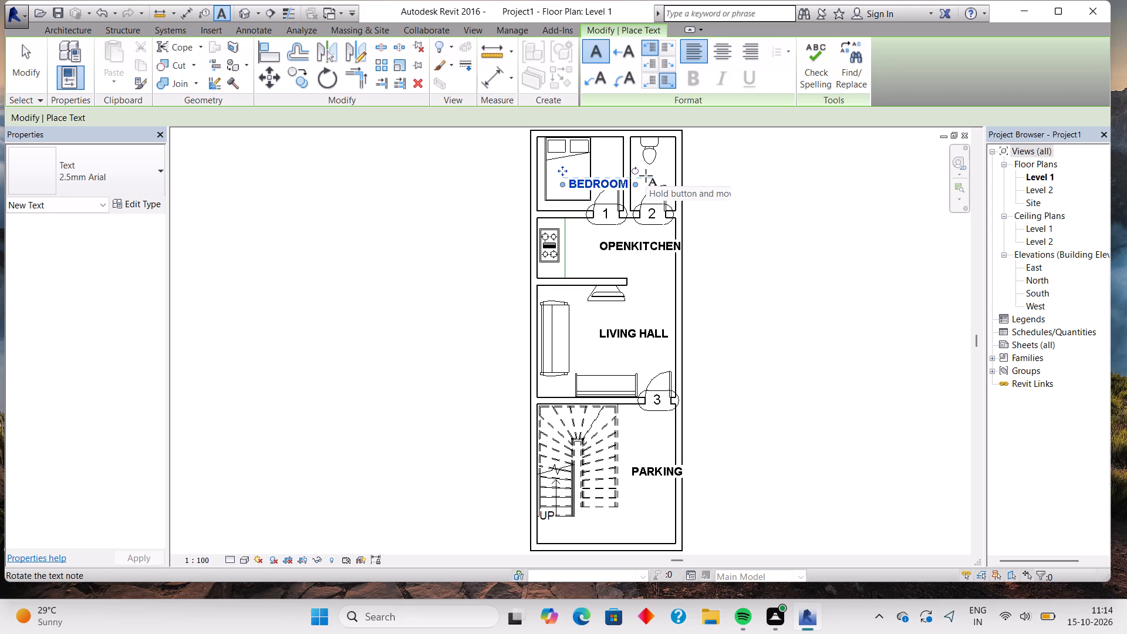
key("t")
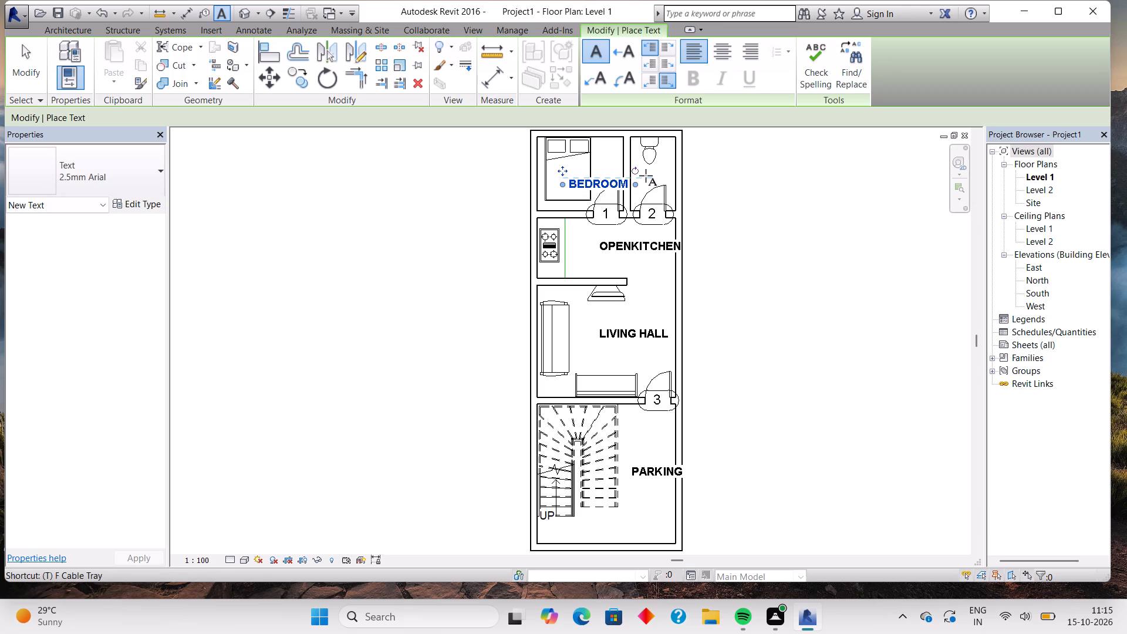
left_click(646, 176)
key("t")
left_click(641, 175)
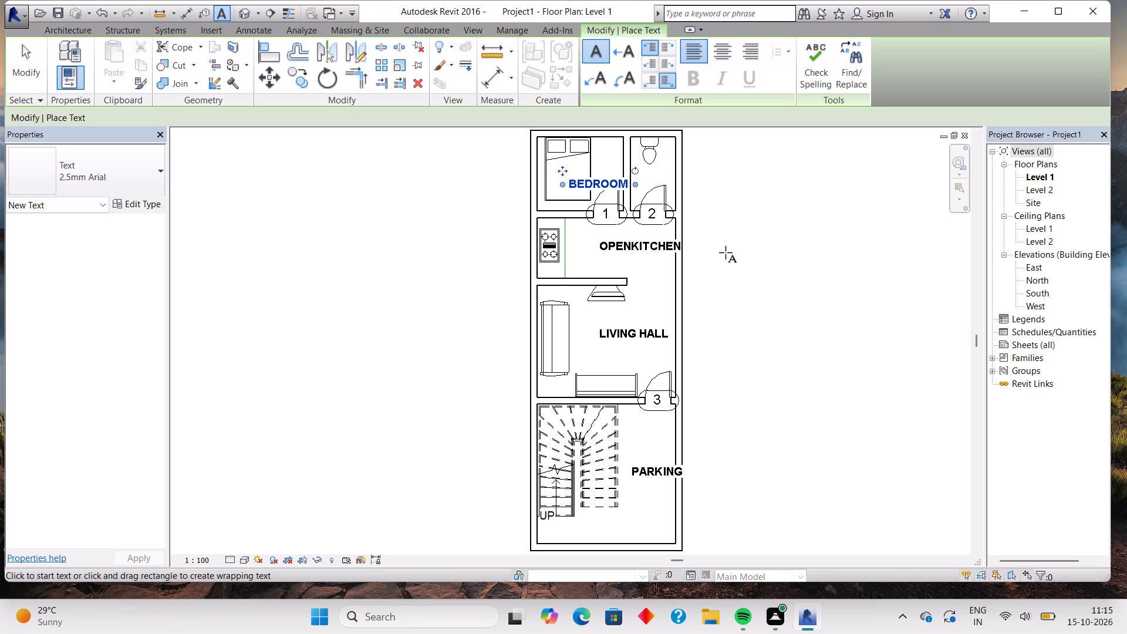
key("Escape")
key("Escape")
Nudge the OPENKITCHEN label west so it sits clear of the east exterior wall.
left_click(623, 232)
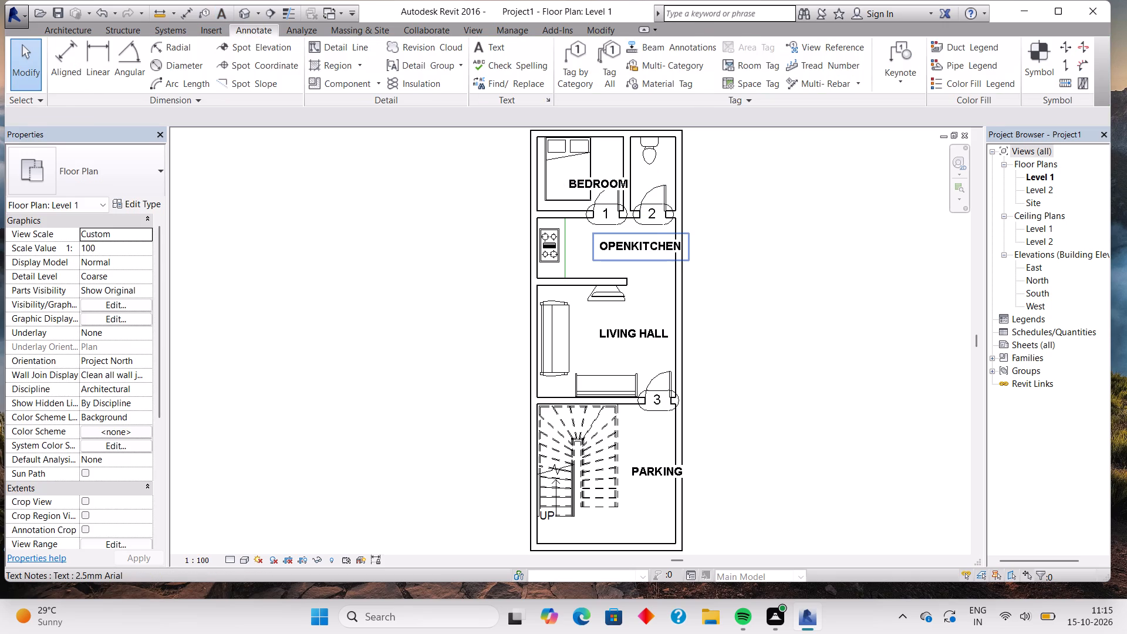
key("Left")
key("Left")
key("Left")
key("Left")
key("Left")
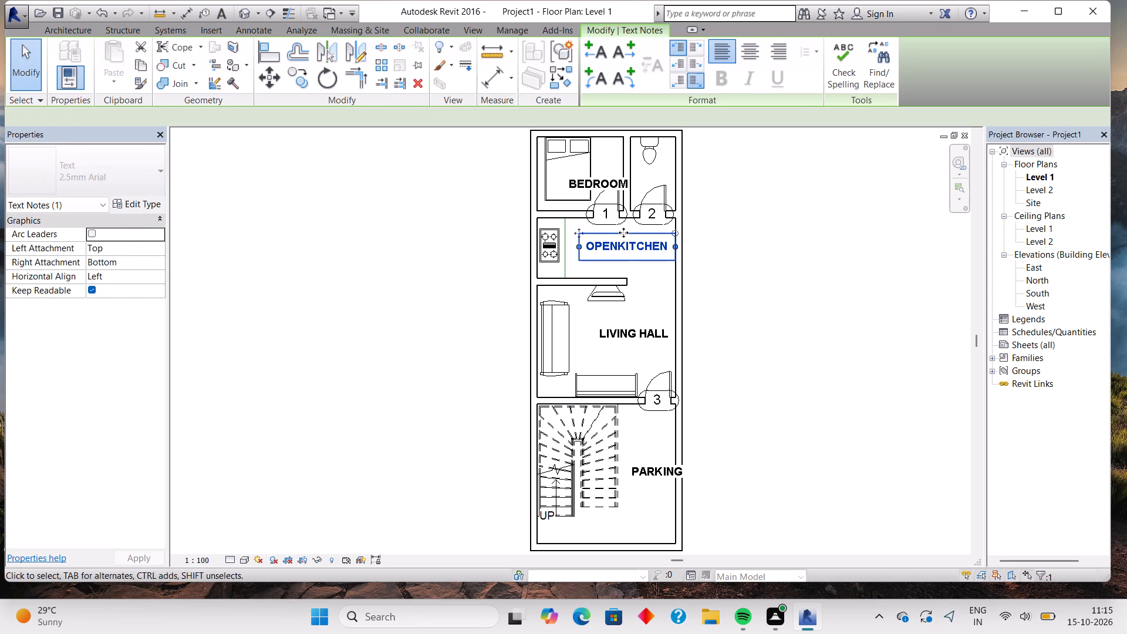
key("Left")
Nudge the LIVING HALL label slightly west, away from the east exterior wall.
left_click(640, 327)
key("Left")
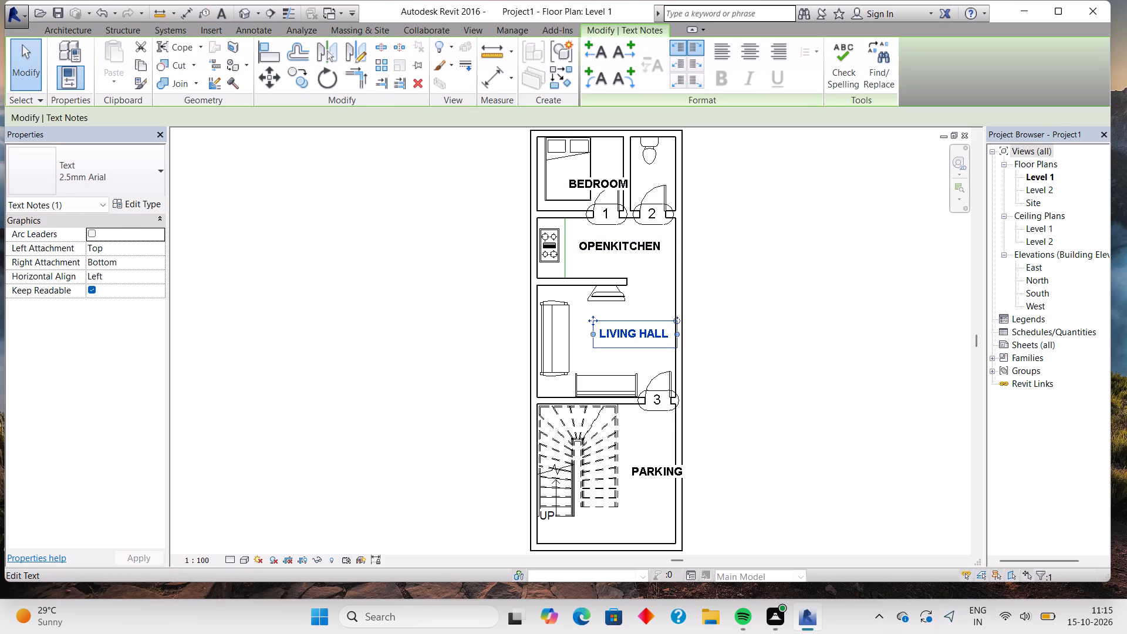
key("Left")
key("Left")
Nudge the PARKING label west so it fits between the stair and the east exterior wall.
left_click(659, 467)
key("Left")
key("Left")
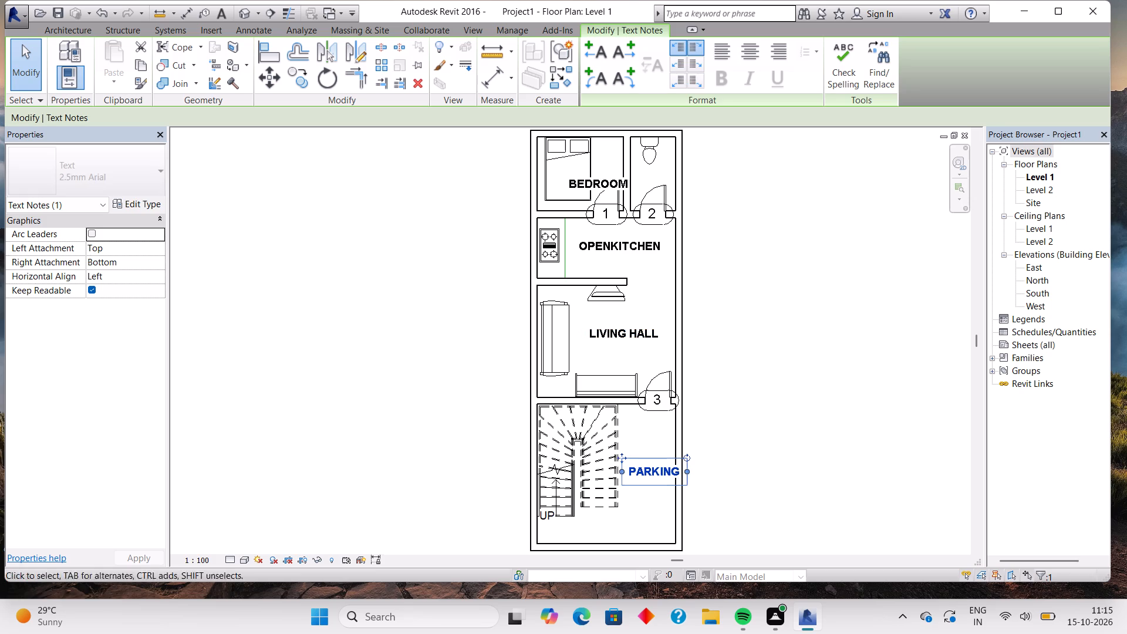
key("Left")
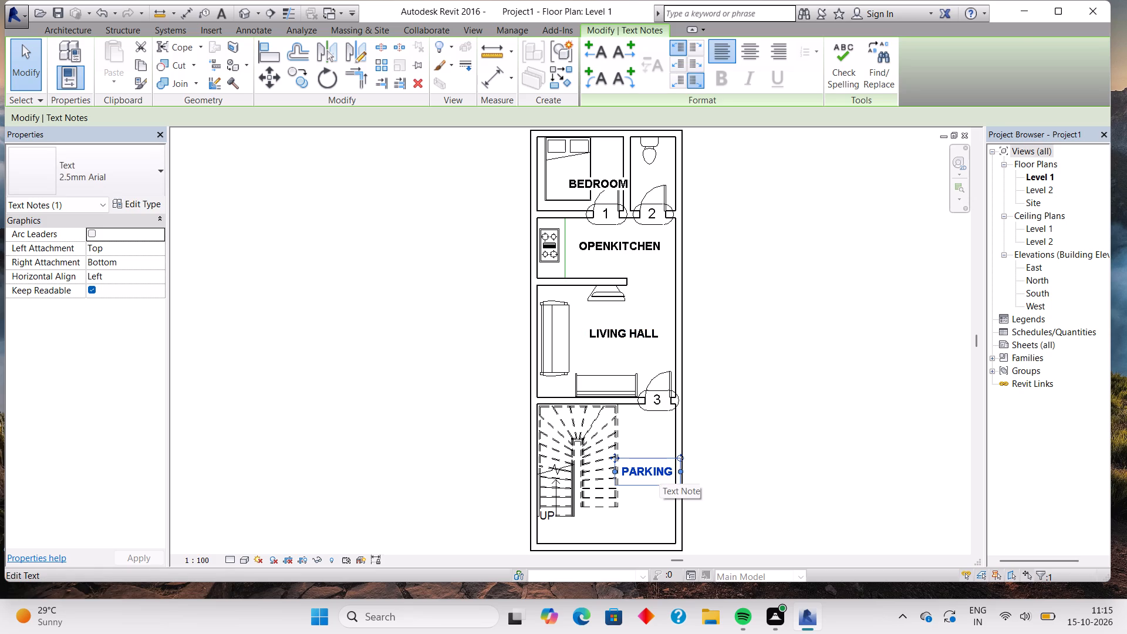
key("Escape")
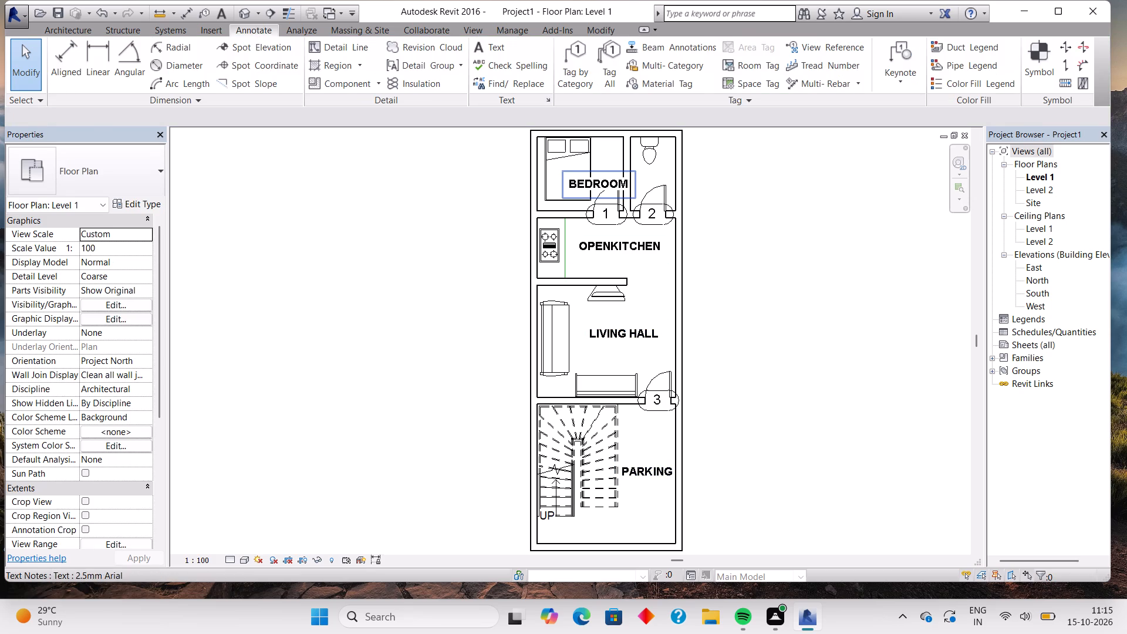
Nudge the BEDROOM label west so it lies within the bedroom, clear of the toilet partition wall.
left_click(605, 173)
key("Left")
key("Left")
key("Left")
key("Left")
key("Left")
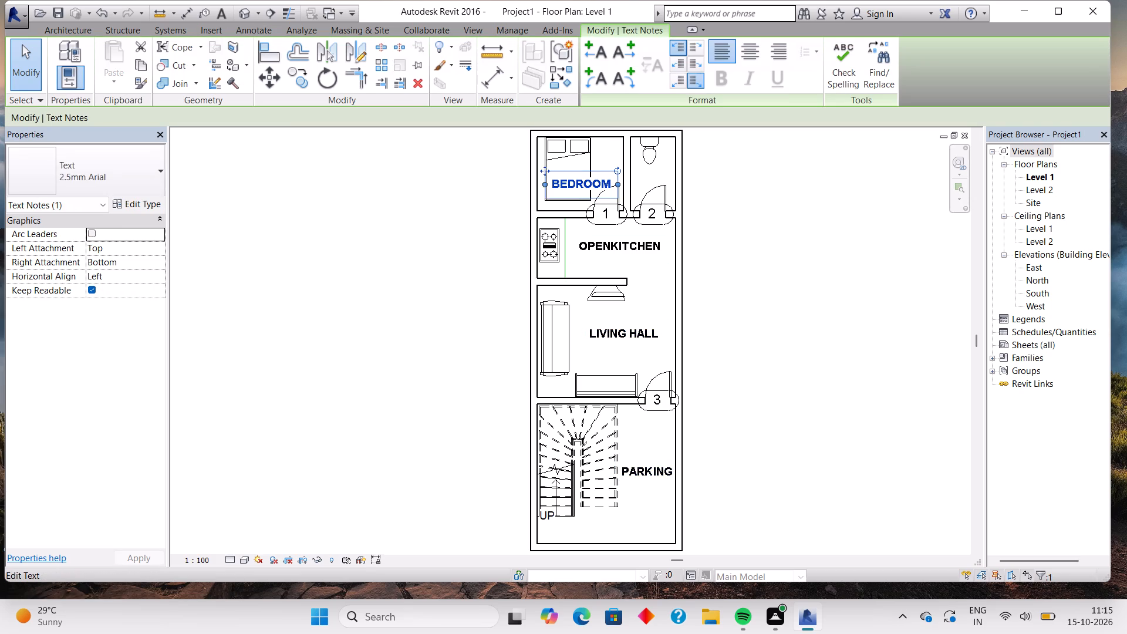
key("Left")
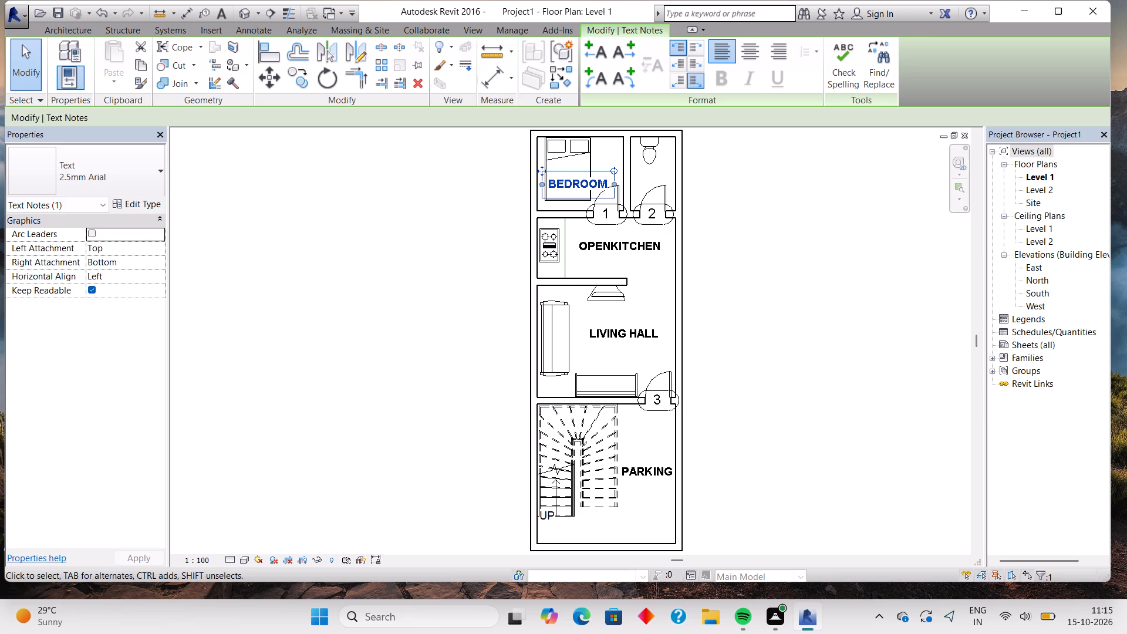
key("Escape")
Nudge the OPENKITCHEN label farther west, up to the edge of the stove counter.
left_click(632, 238)
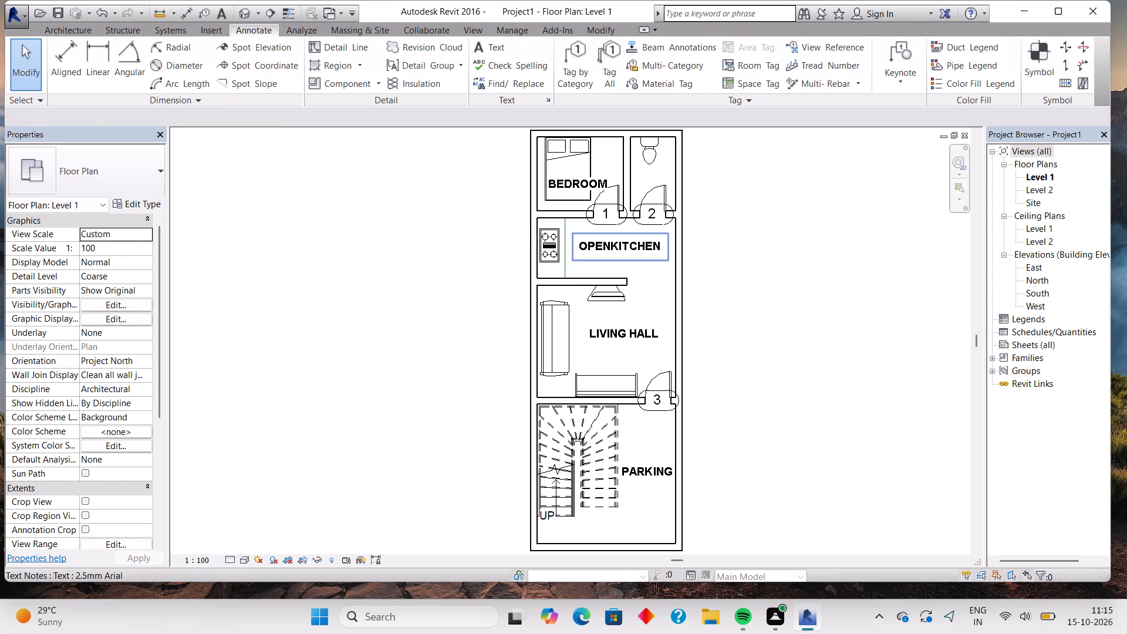
key("Left")
key("Left")
key("Left")
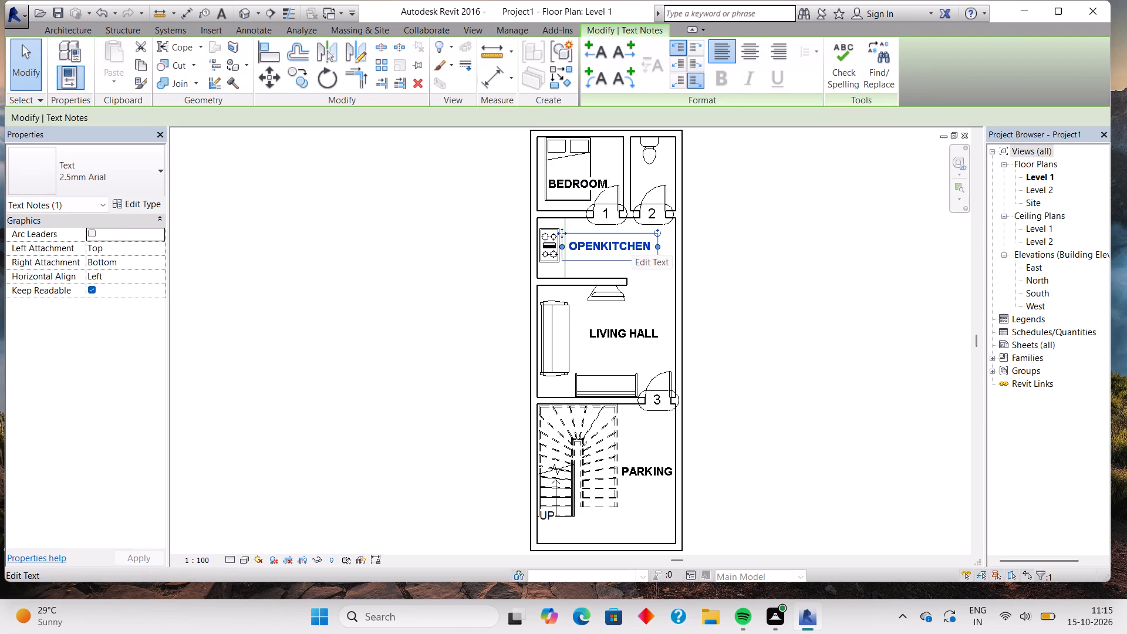
key("Escape")
Nudge the LIVING HALL label farther west, close to the sofa.
left_click(621, 325)
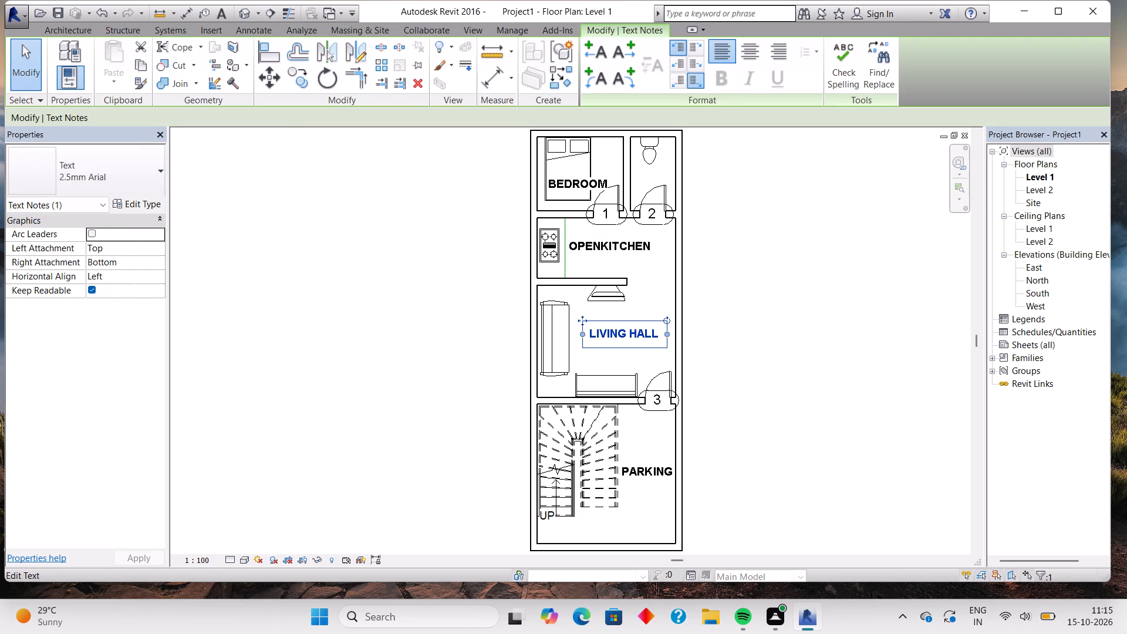
key("Left")
key("Left")
key("Left")
key("Left")
key("Escape")
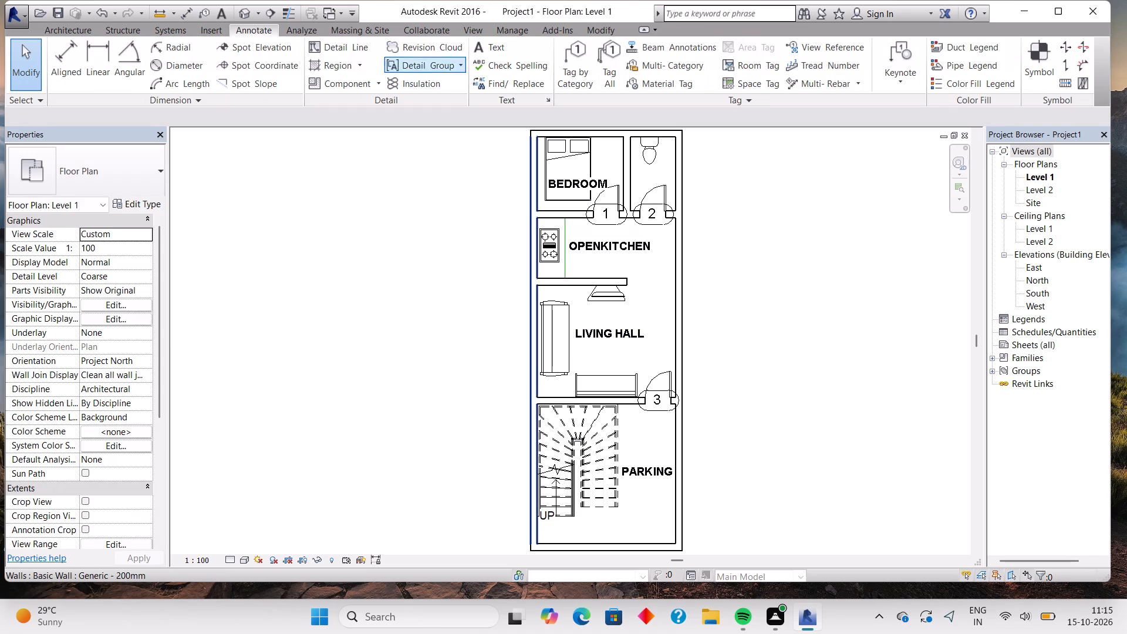
Add a bold 2.5mm Arial text note reading TOILET in the northeast room, south of the toilet fixture.
left_click(491, 43)
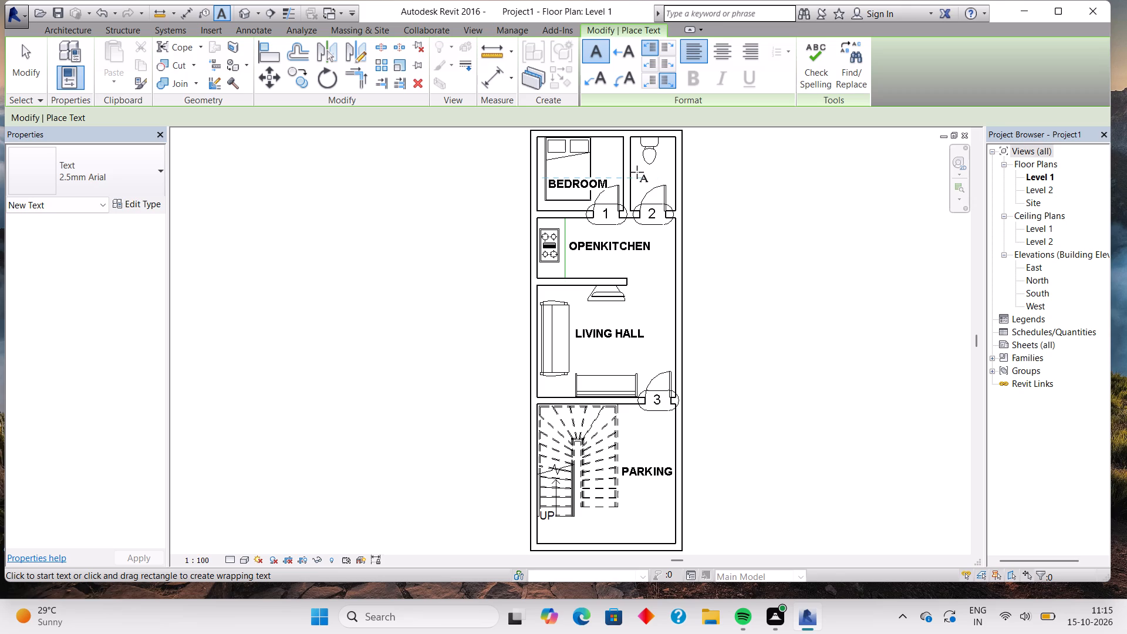
left_click(637, 172)
type("TOIL")
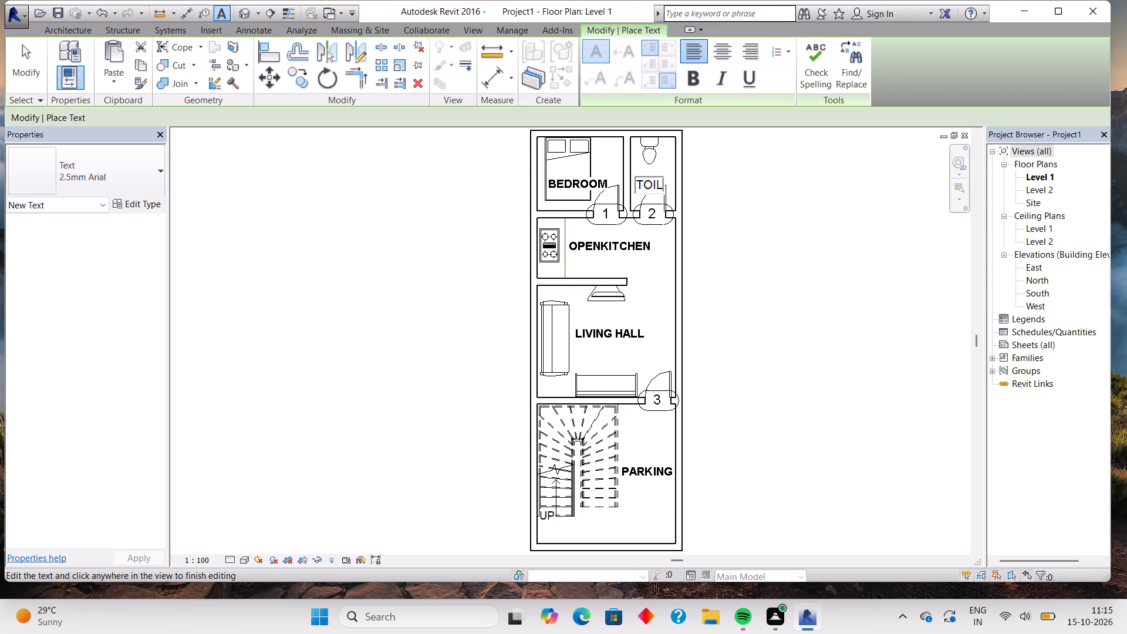
key("BackSpace")
key("BackSpace")
key("BackSpace")
left_click(689, 78)
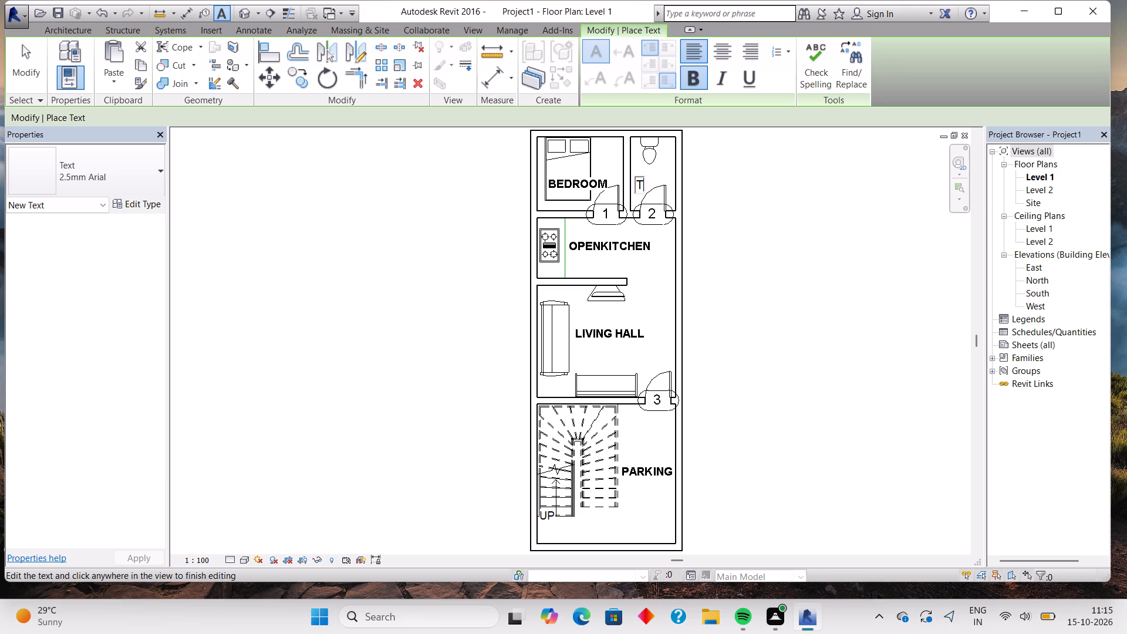
key("BackSpace")
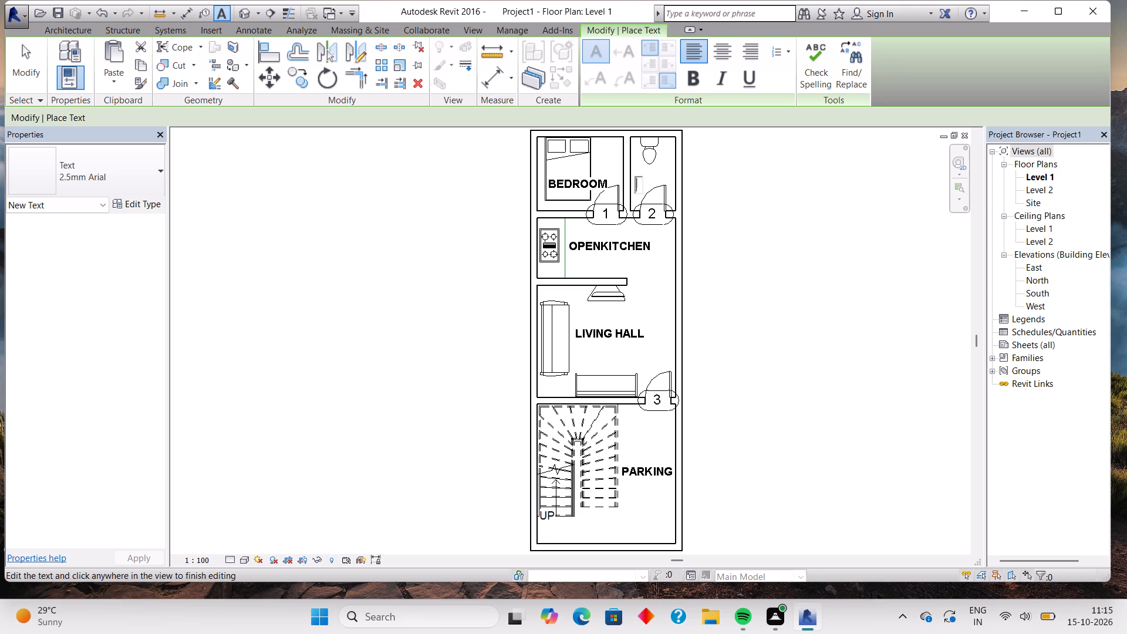
left_click(694, 83)
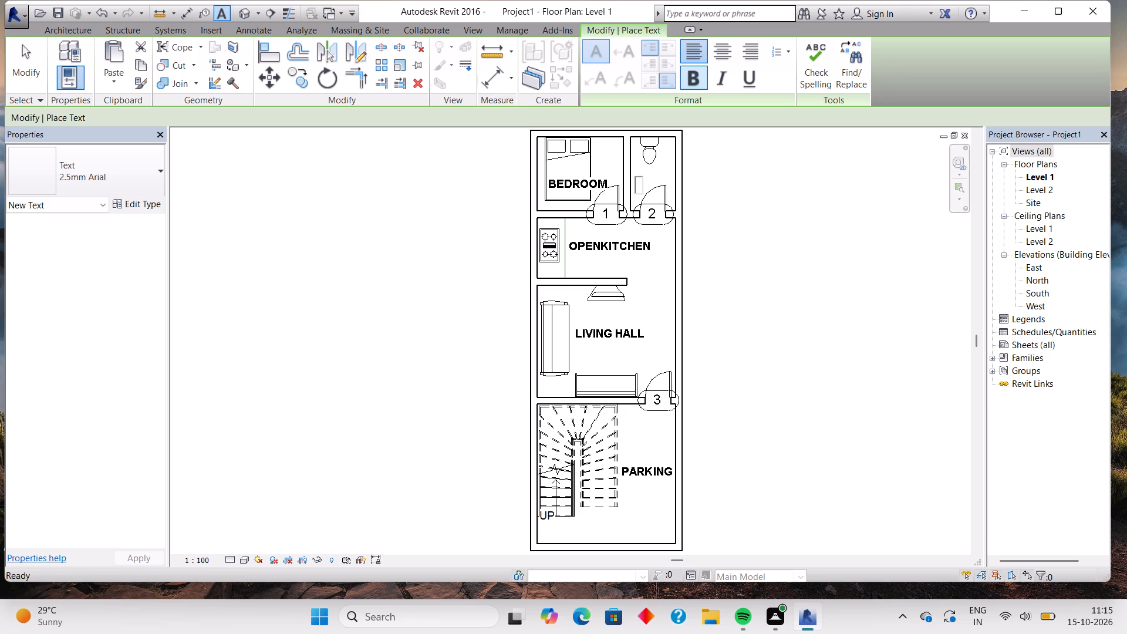
type("TOILET")
left_click(729, 214)
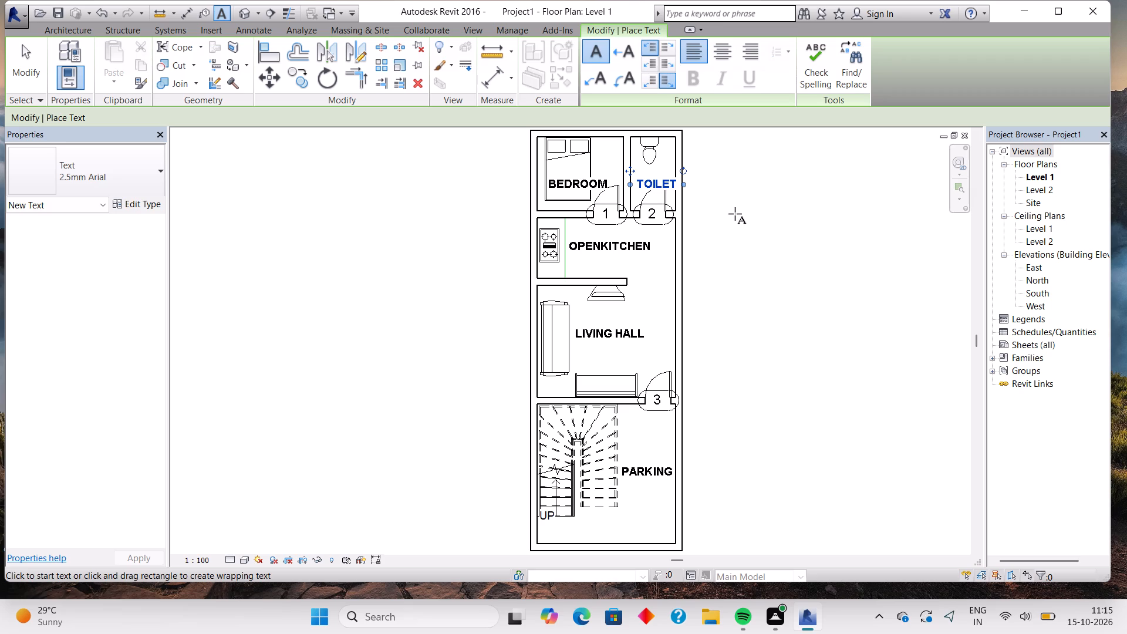
left_click(735, 214)
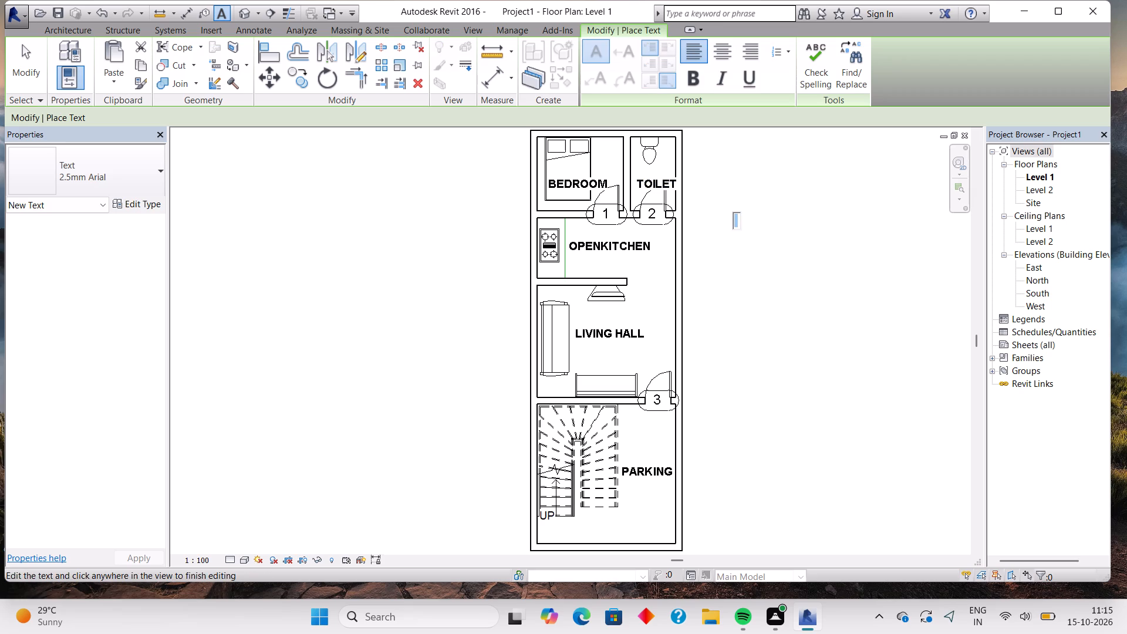
left_click(654, 181)
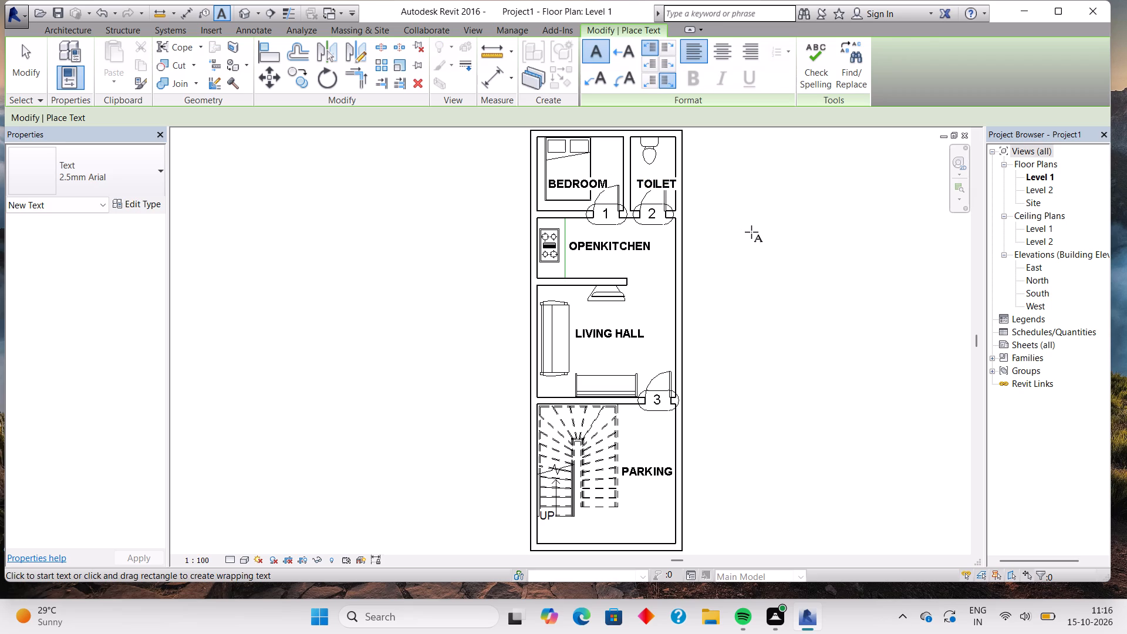
key("Escape")
key("Escape")
key("Escape")
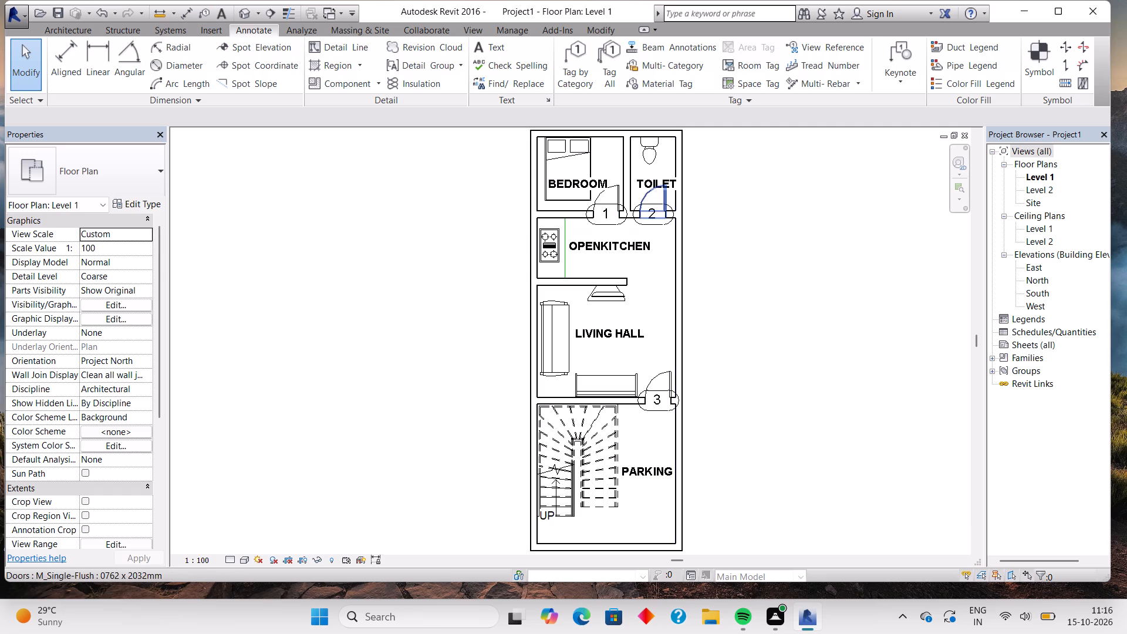
Nudge the TOILET label slightly west and north so it fits between the toilet room's walls.
left_click(658, 176)
key("Left")
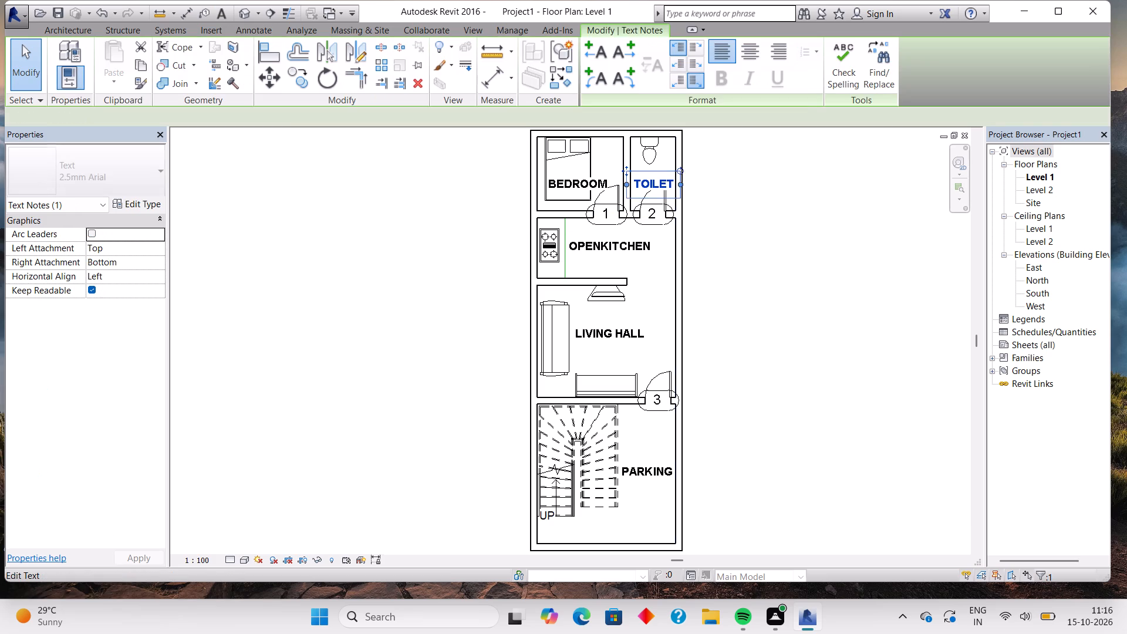
key("Left")
key("Right")
key("Up")
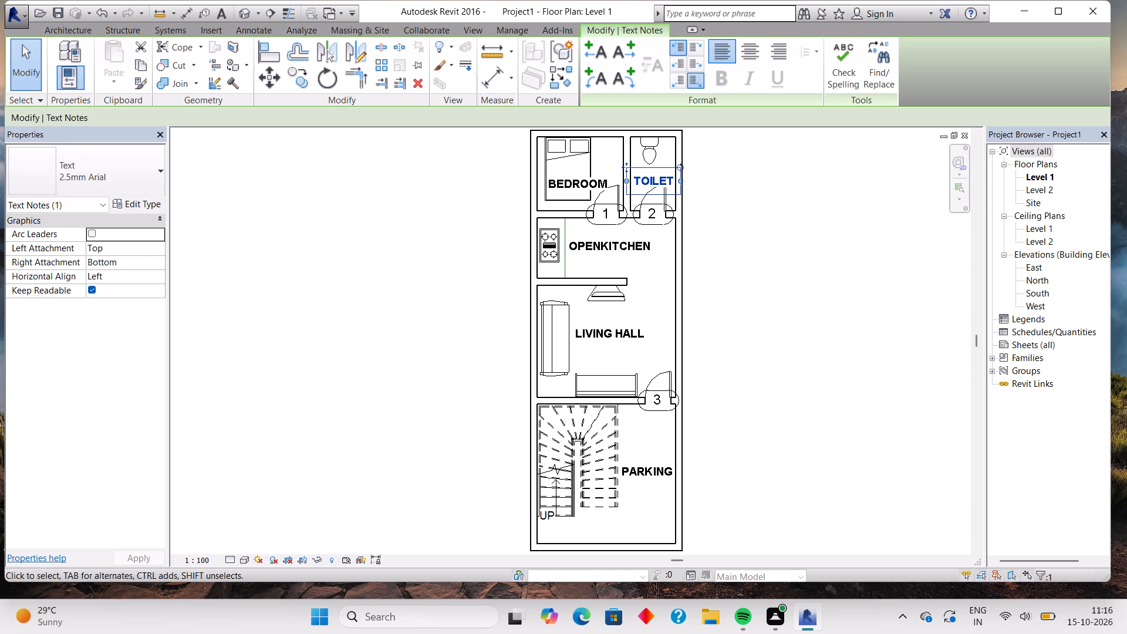
key("Escape")
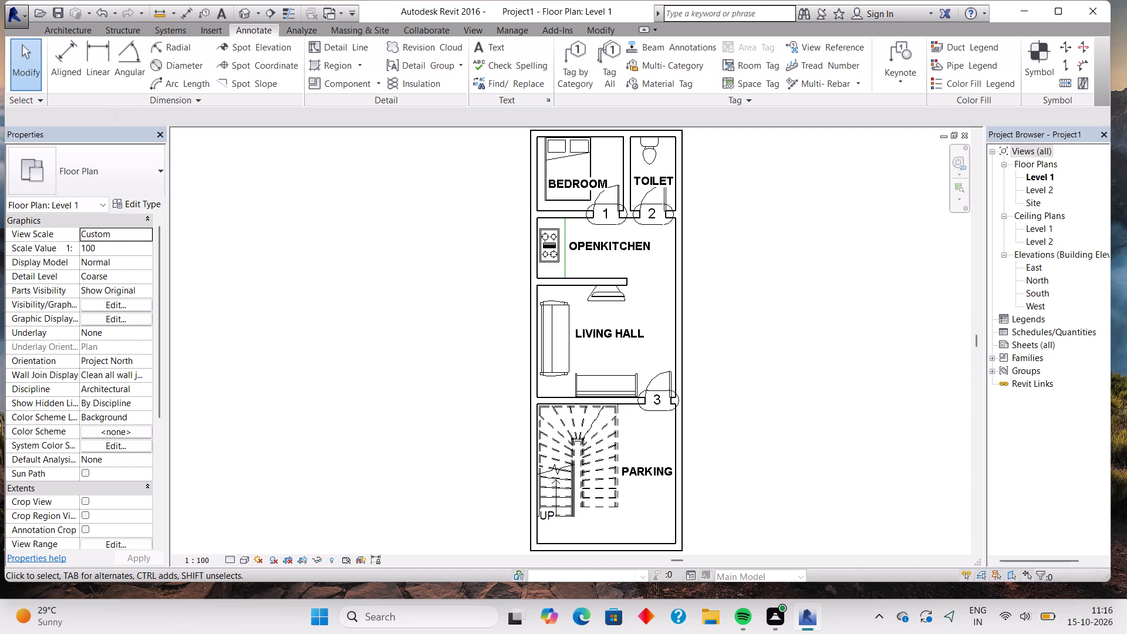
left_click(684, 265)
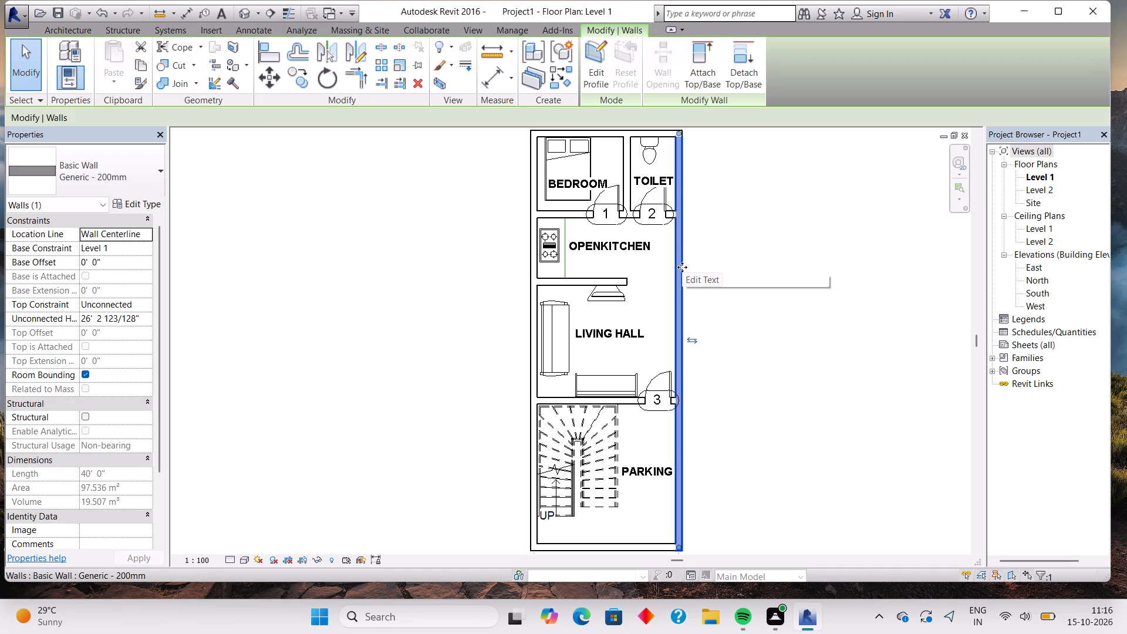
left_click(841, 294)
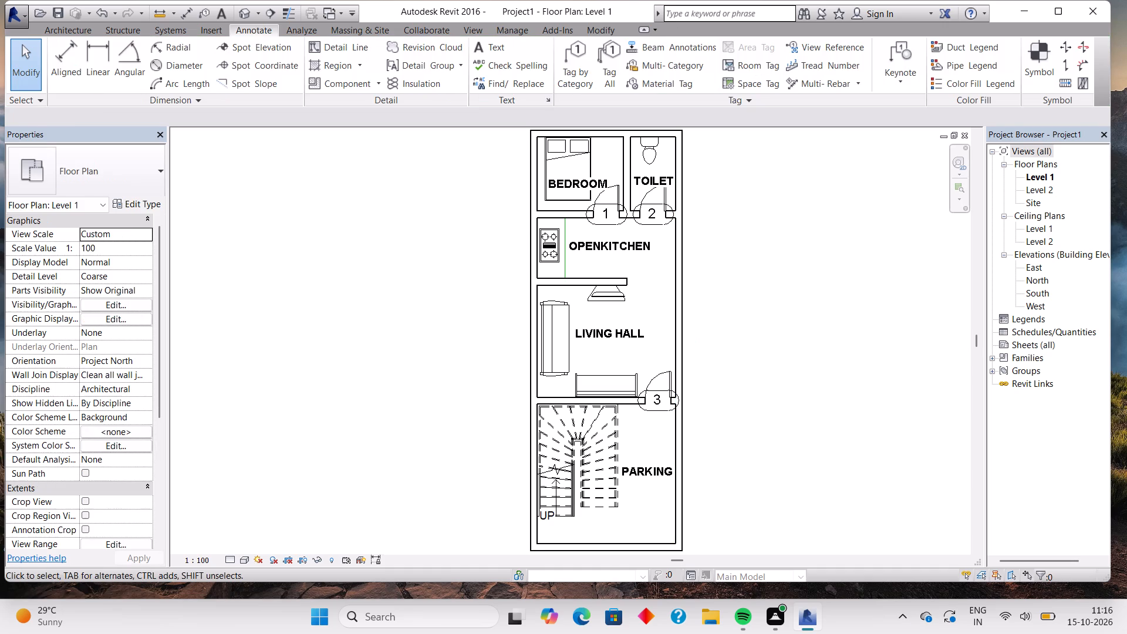
Override the Walls category's cut pattern in the Level 1 view's visibility/graphics settings with a black solid fill.
left_click(129, 302)
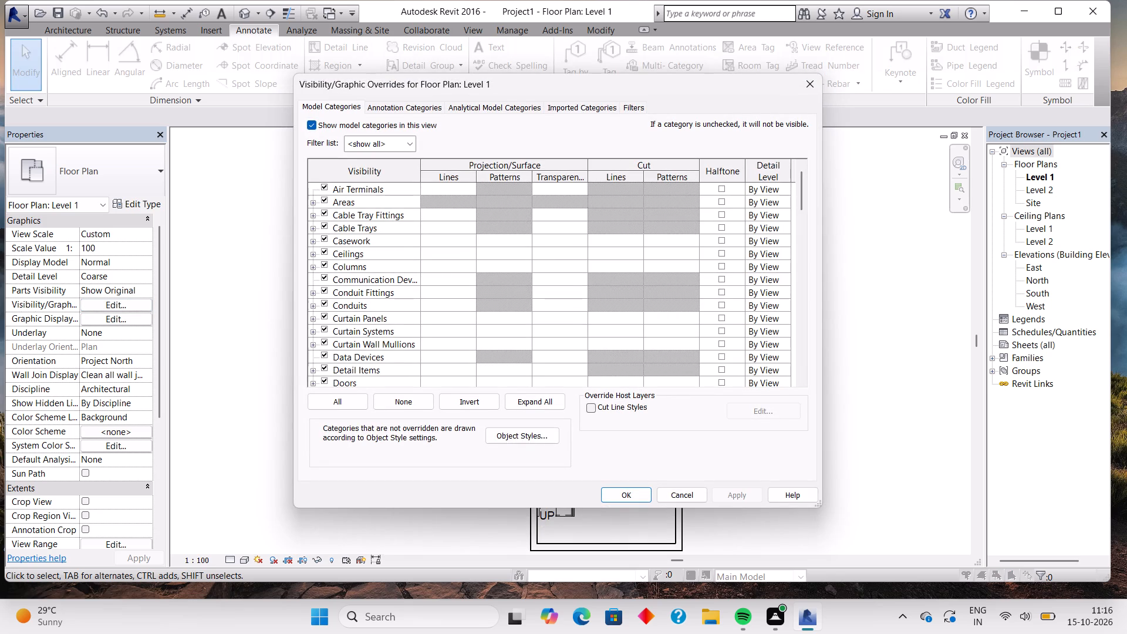
scroll(668, 331, "down", 19)
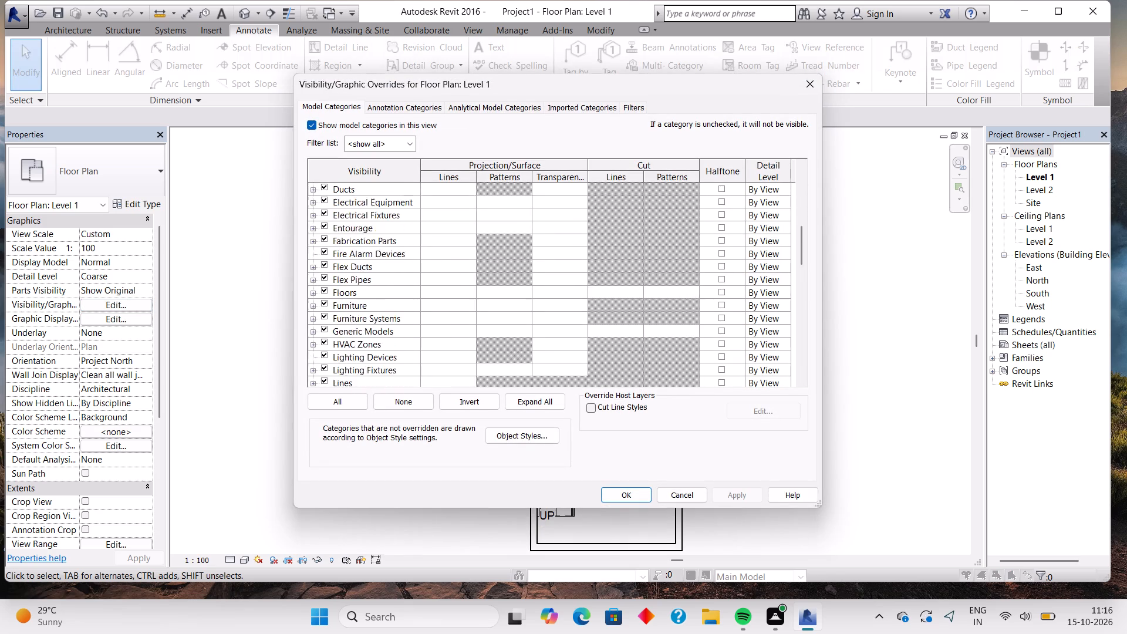
scroll(661, 327, "down", 20)
scroll(661, 327, "down", 12)
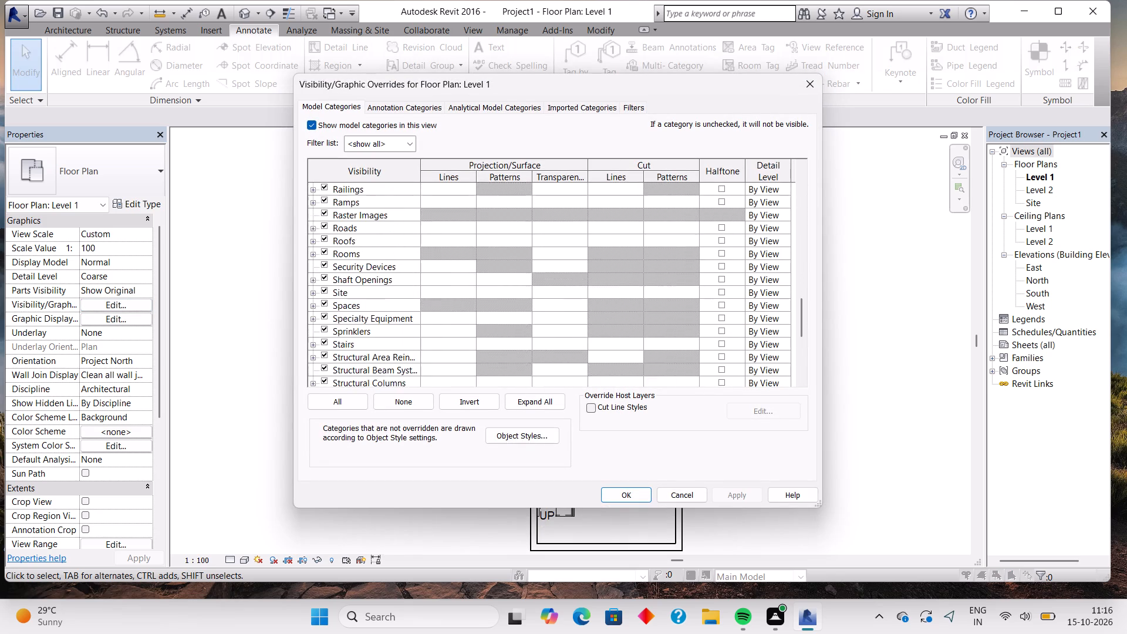
scroll(661, 327, "down", 15)
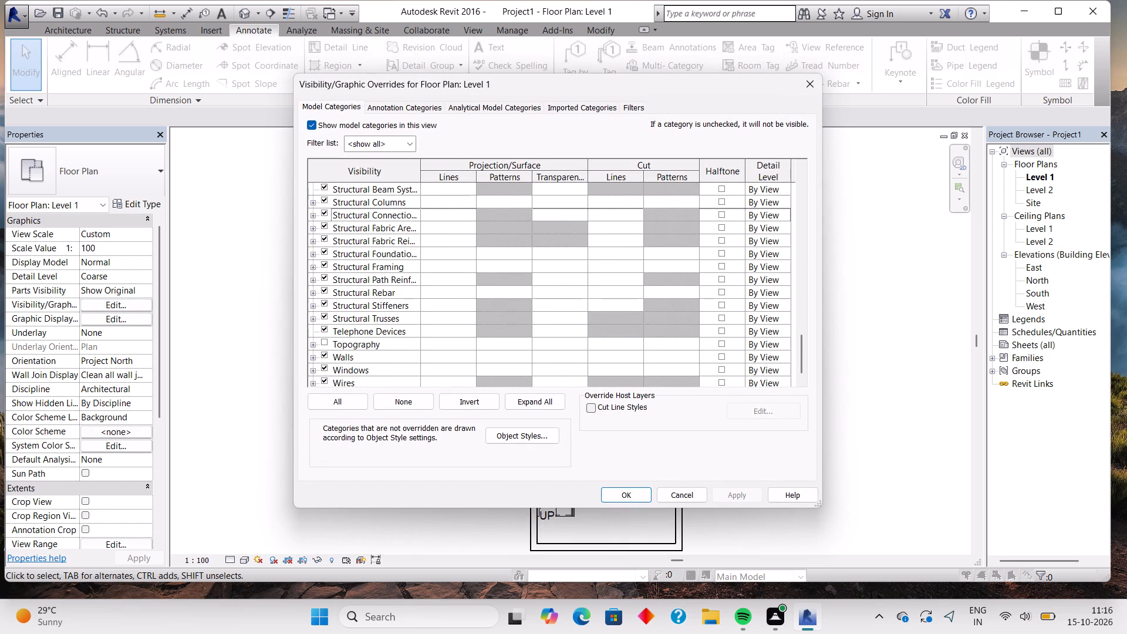
left_click(666, 345)
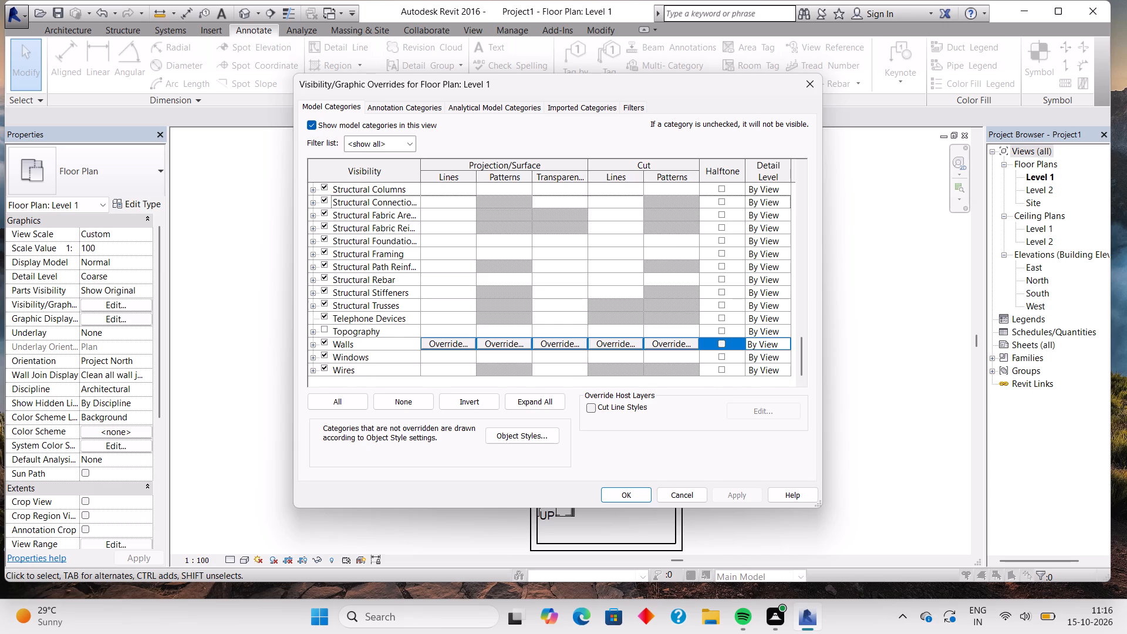
left_click(666, 345)
left_click(517, 286)
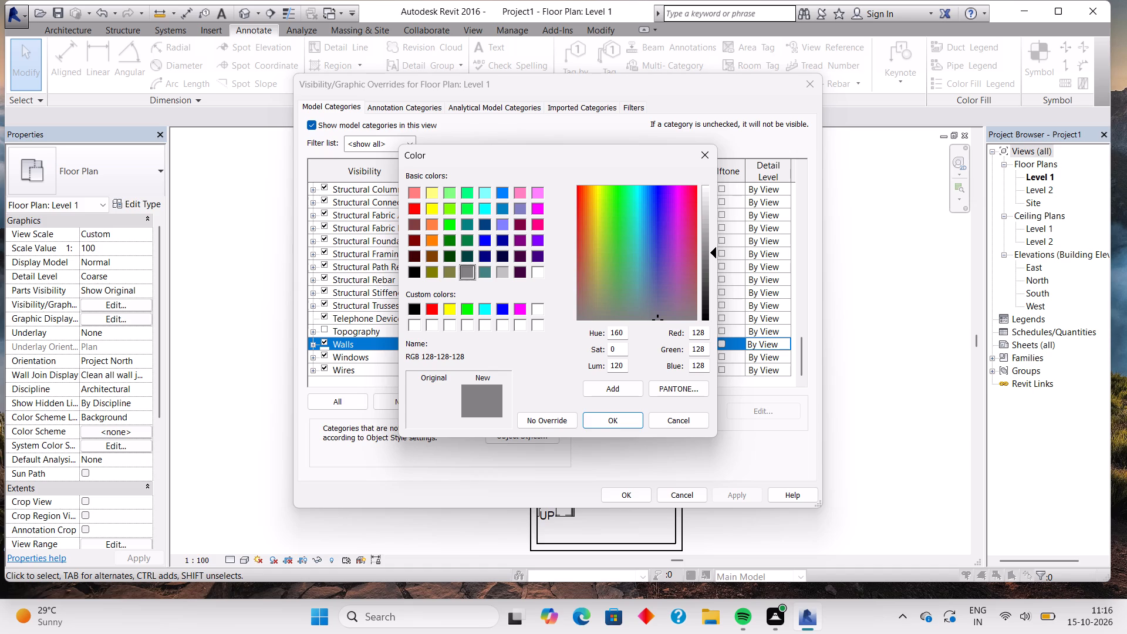
left_click(410, 310)
left_click(614, 418)
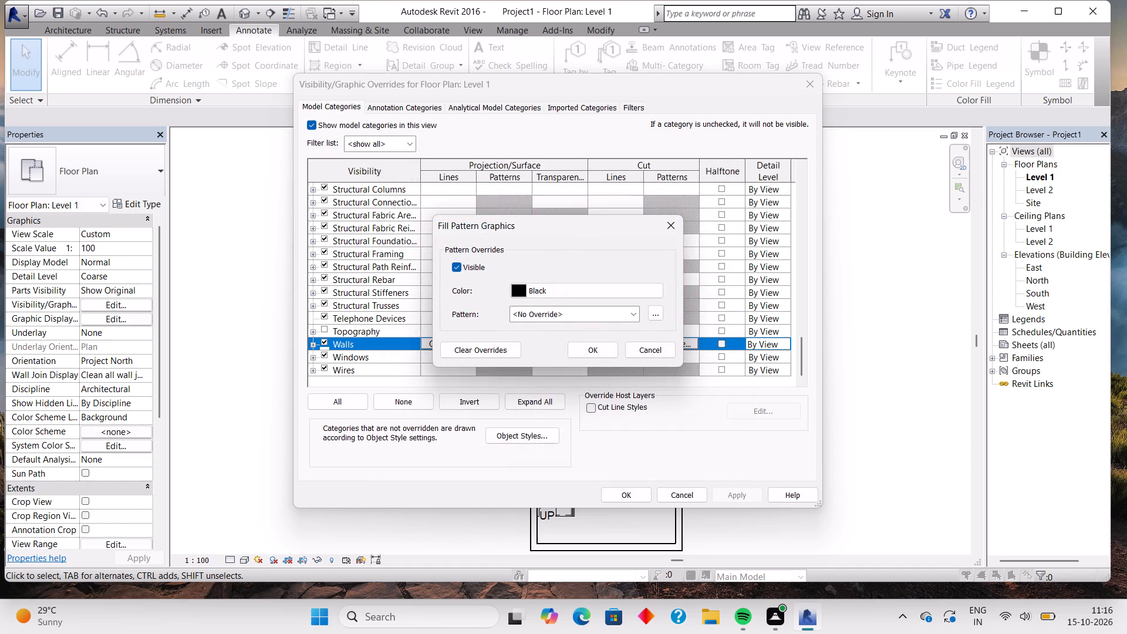
left_click(569, 319)
left_click(618, 298)
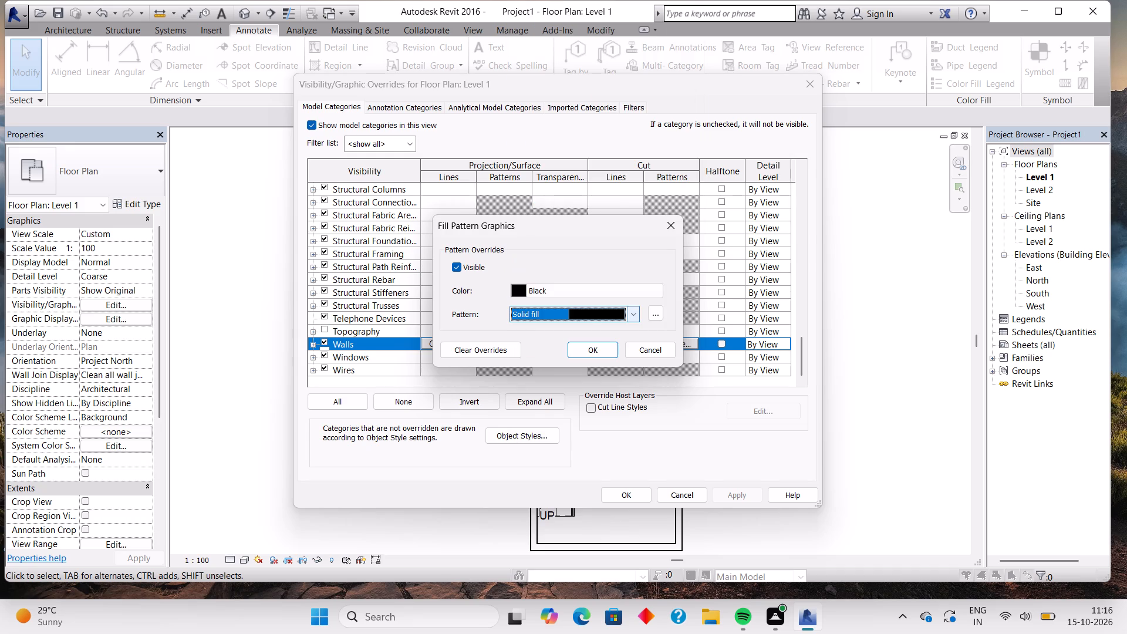
left_click(575, 340)
left_click(596, 350)
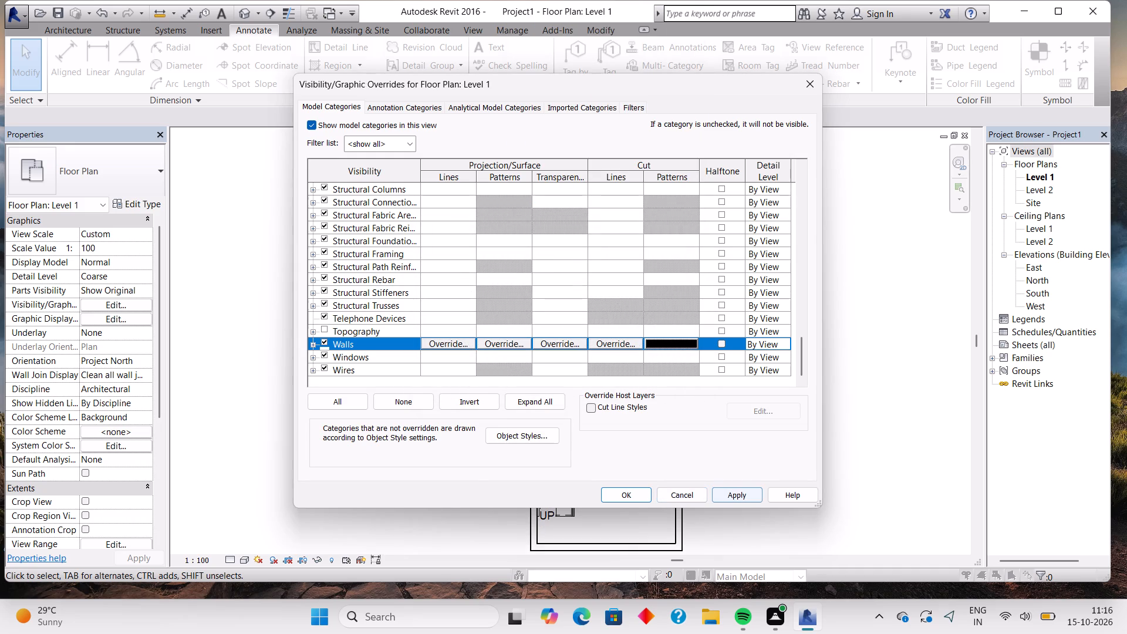
left_click(737, 499)
left_click(639, 497)
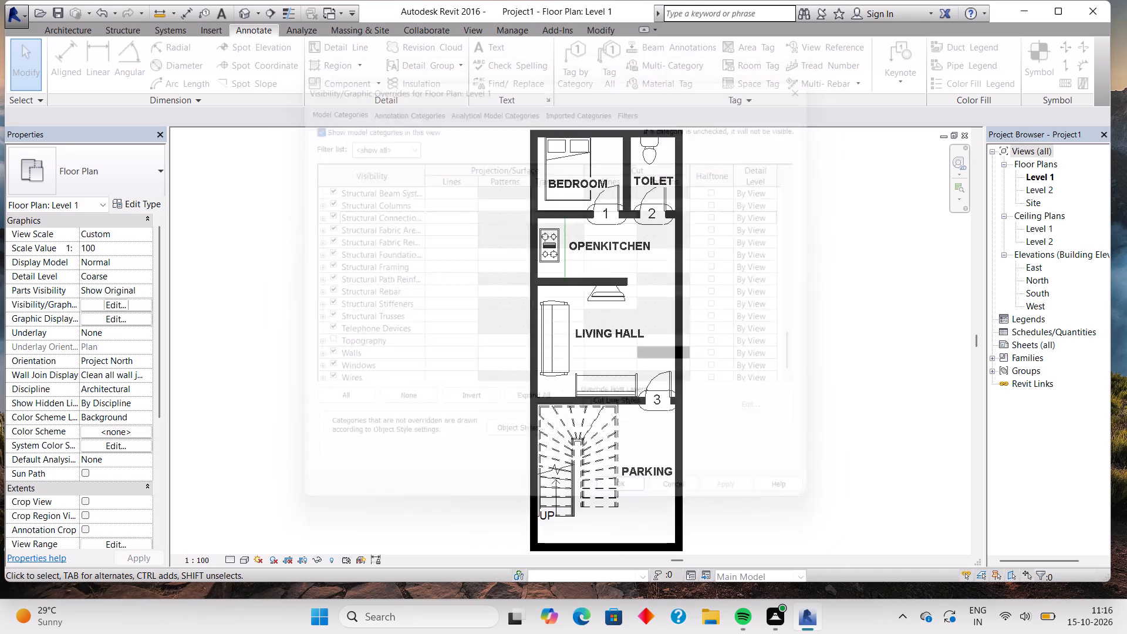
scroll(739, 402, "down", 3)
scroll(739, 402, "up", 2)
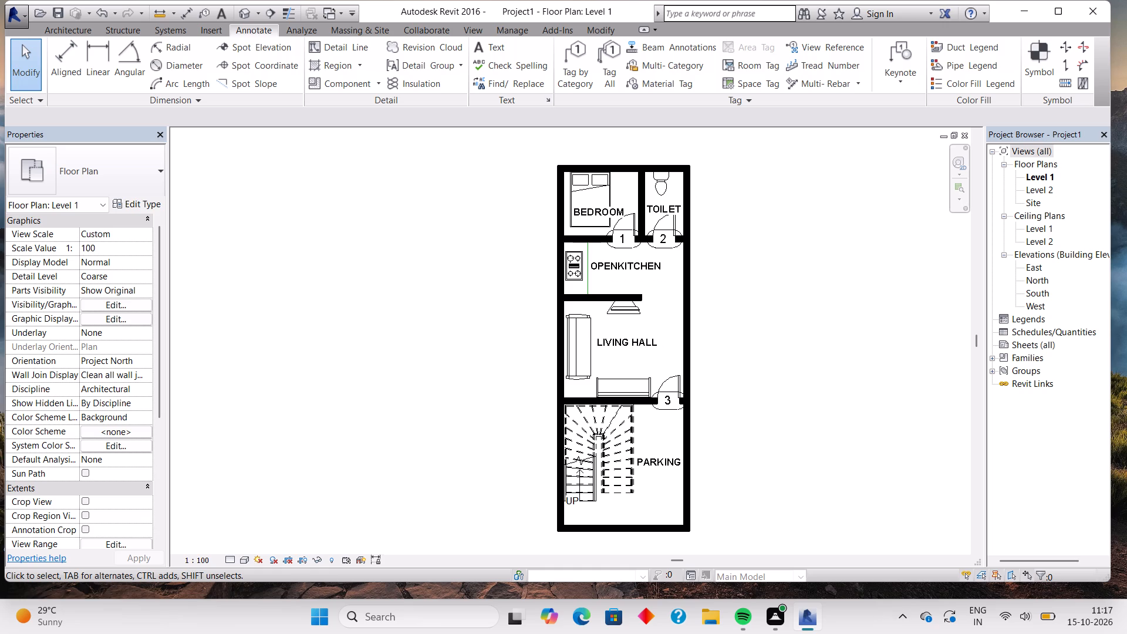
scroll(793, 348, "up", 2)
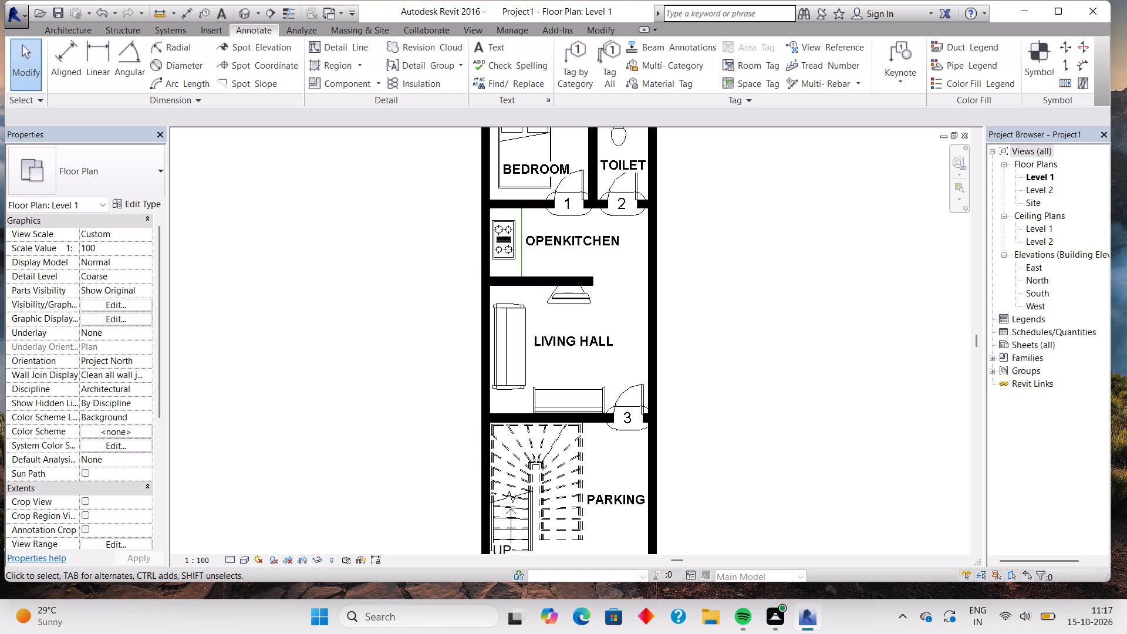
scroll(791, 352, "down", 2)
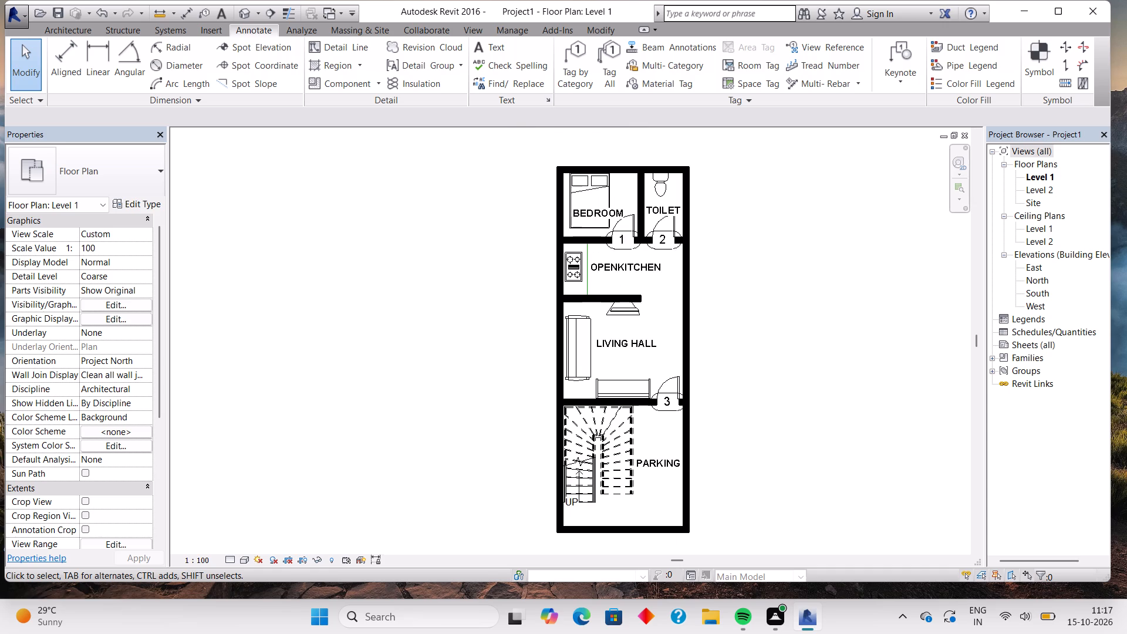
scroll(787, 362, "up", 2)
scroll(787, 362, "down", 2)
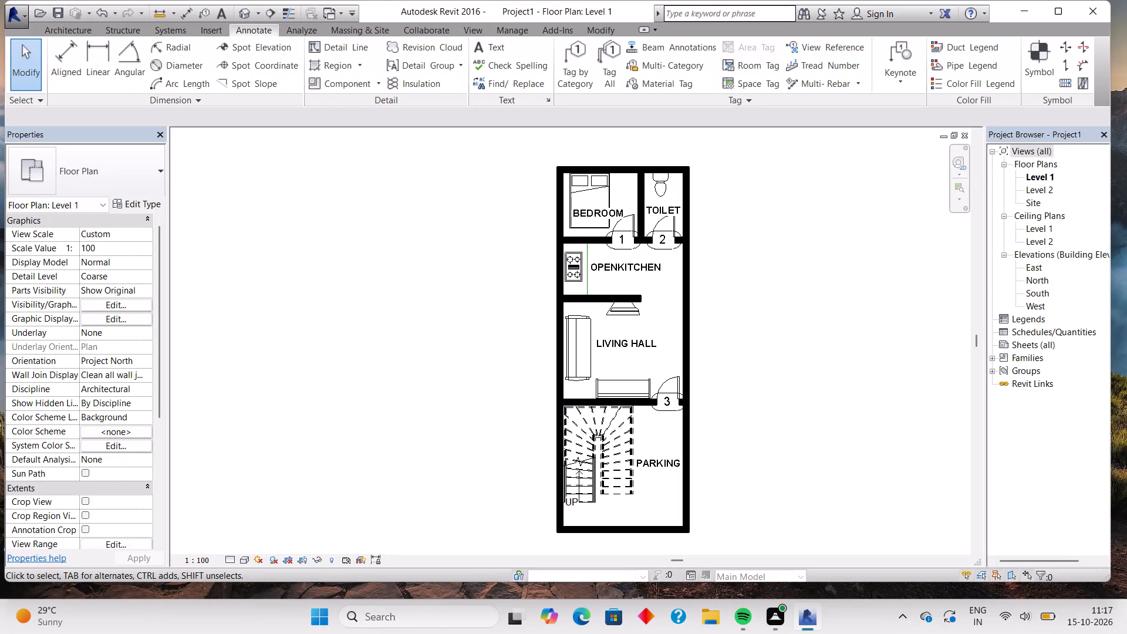
Place M_Fixed 0406 x 0610mm windows in the bedroom's north wall and the west walls of the kitchen and living hall, centred between adjoining walls.
left_click(86, 29)
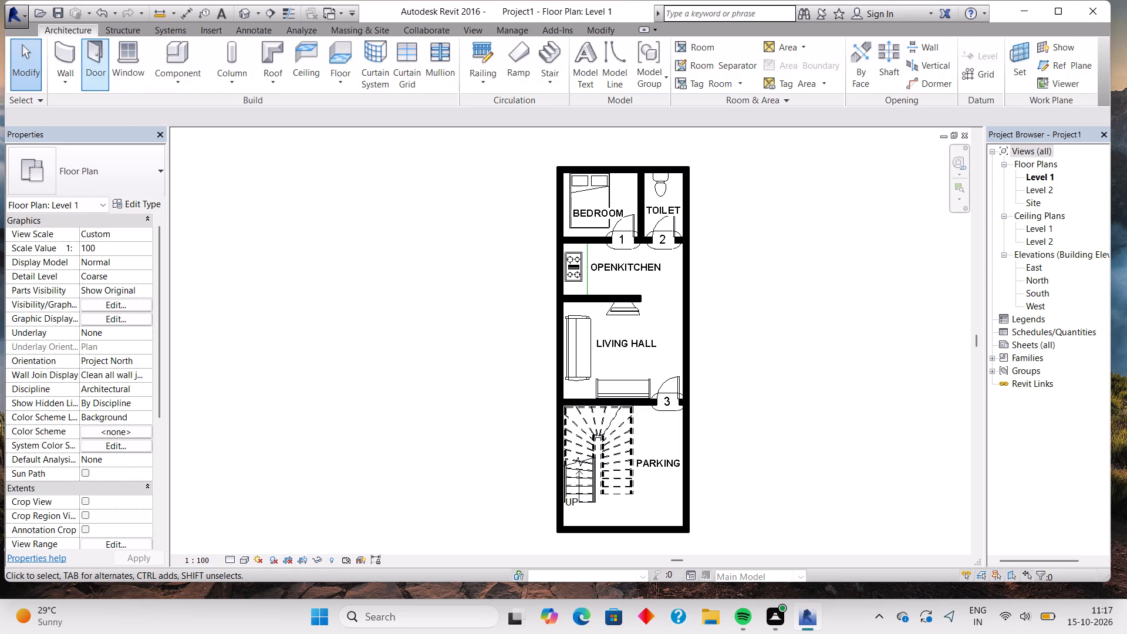
left_click(139, 50)
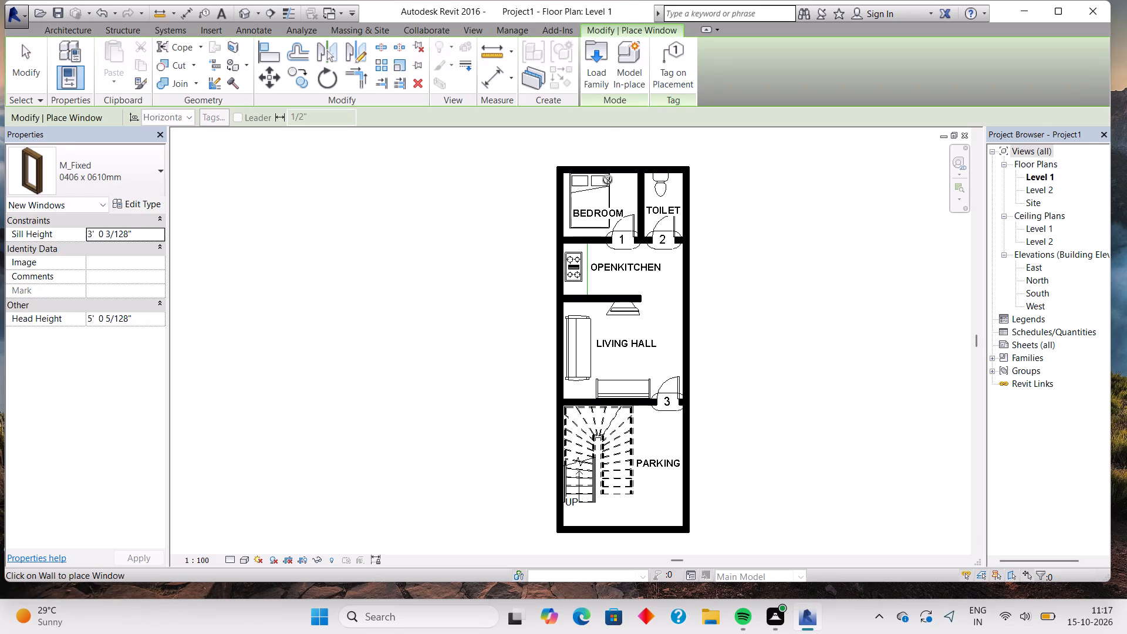
scroll(596, 167, "up", 4)
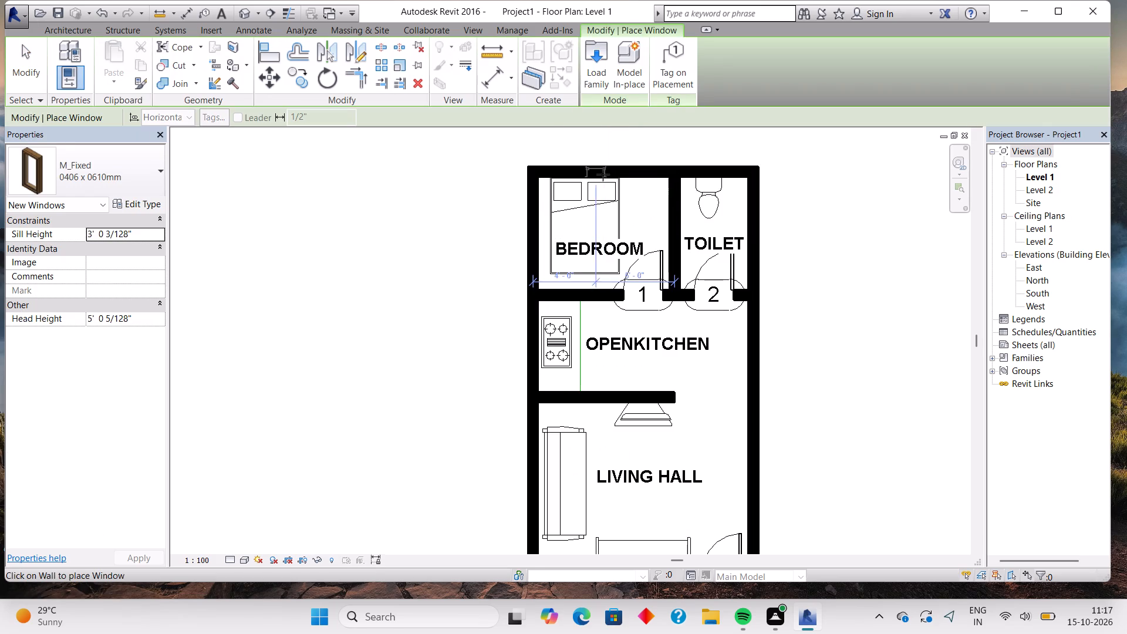
left_click(603, 174)
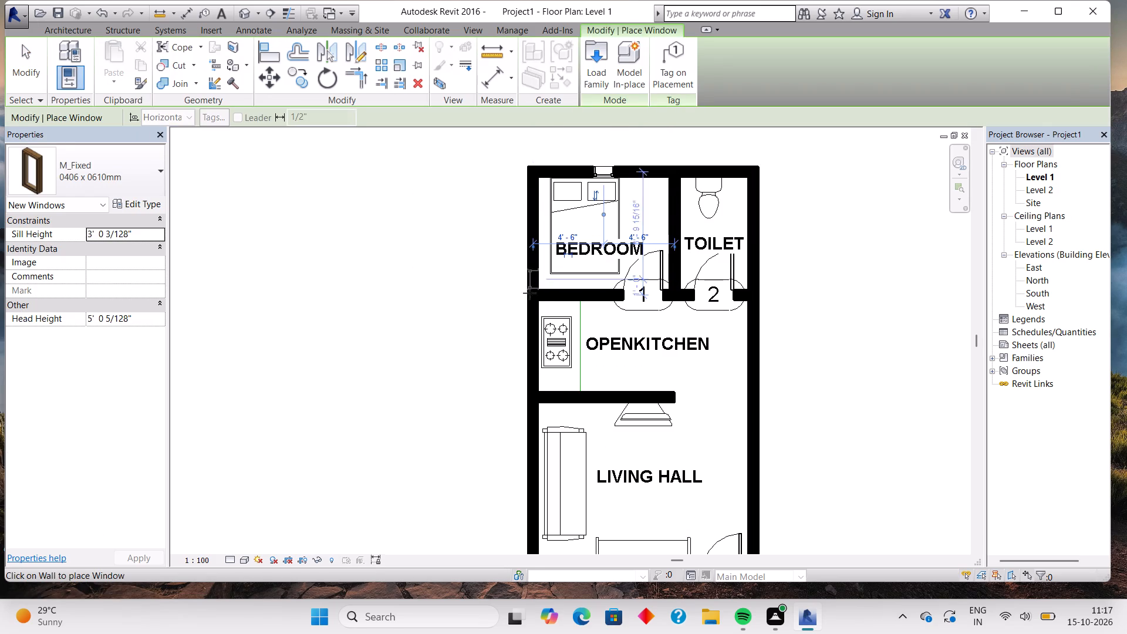
left_click(525, 349)
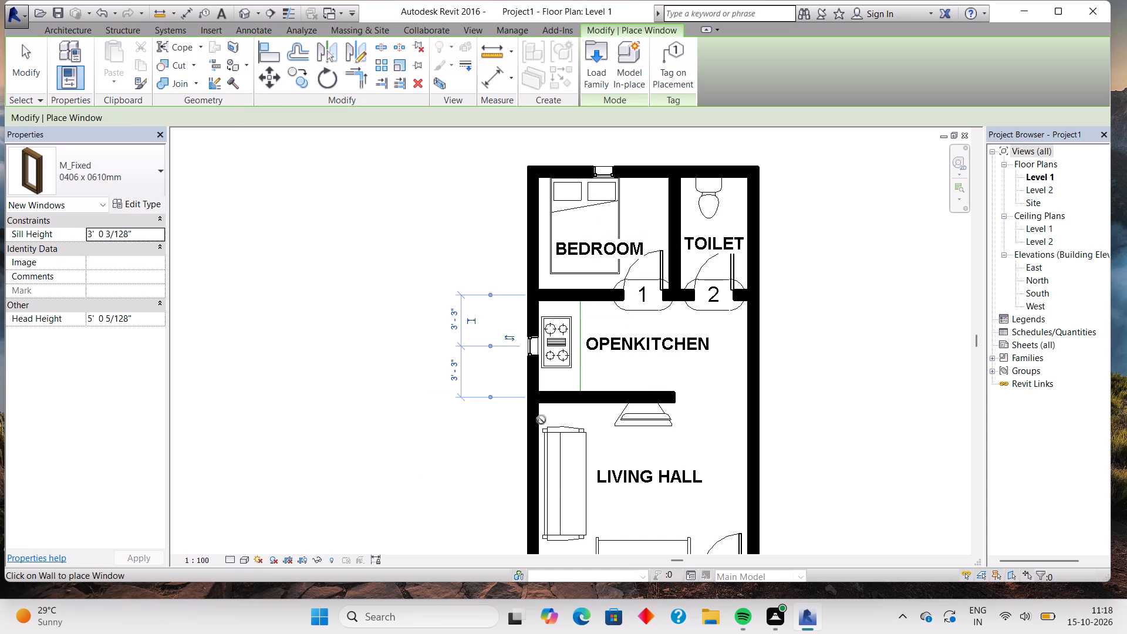
left_click(528, 492)
Place two more windows in the east wall, about 7'-0" north of the living hall's south wall and about 3'-6" from the toilet's north wall.
scroll(570, 492, "down", 3)
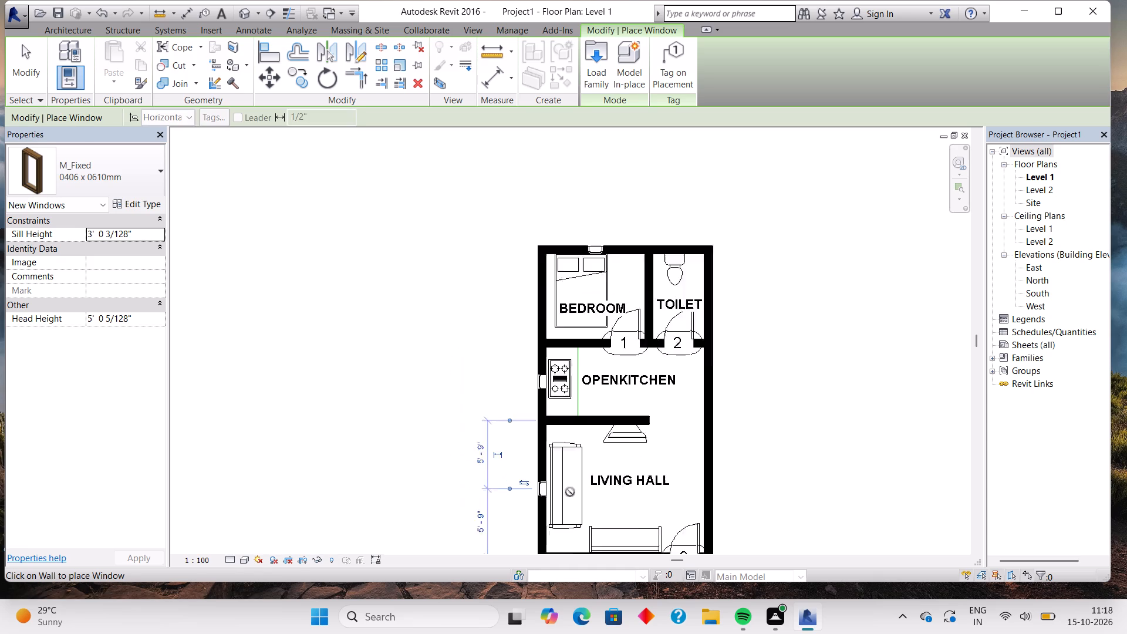
middle_click_drag(574, 477, 563, 264)
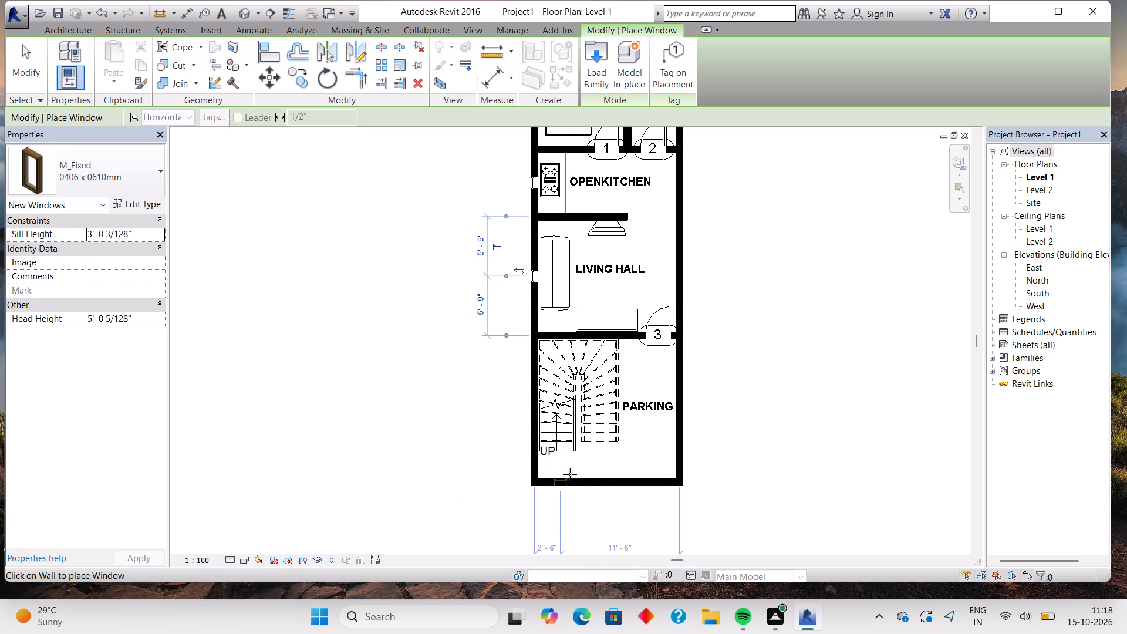
left_click(677, 264)
middle_click_drag(639, 201, 639, 203)
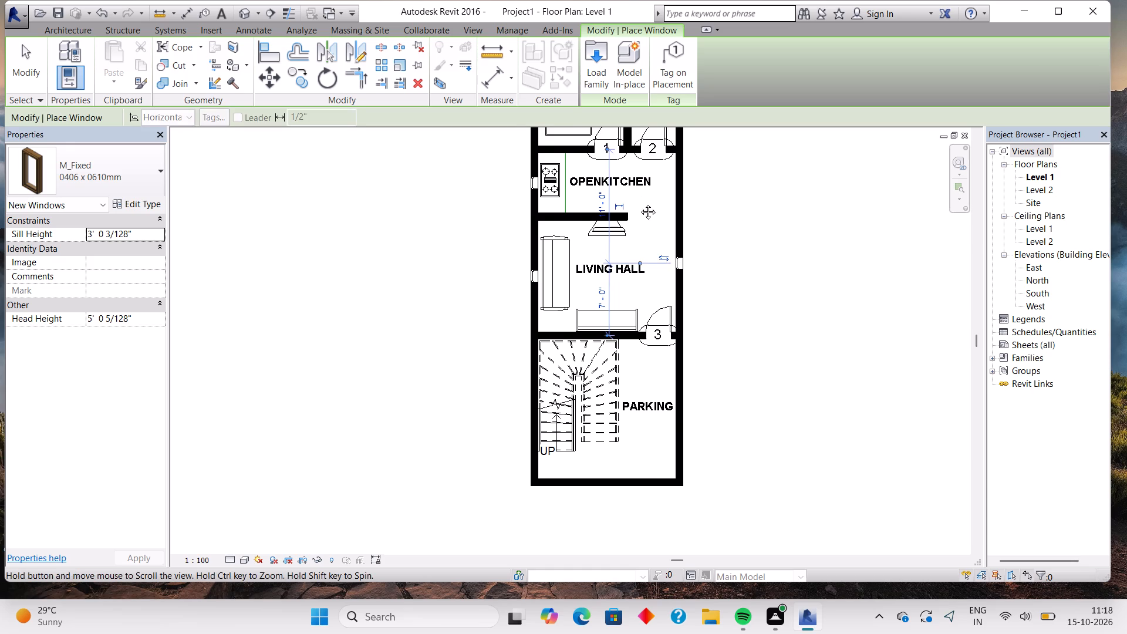
middle_click_drag(639, 203, 608, 312)
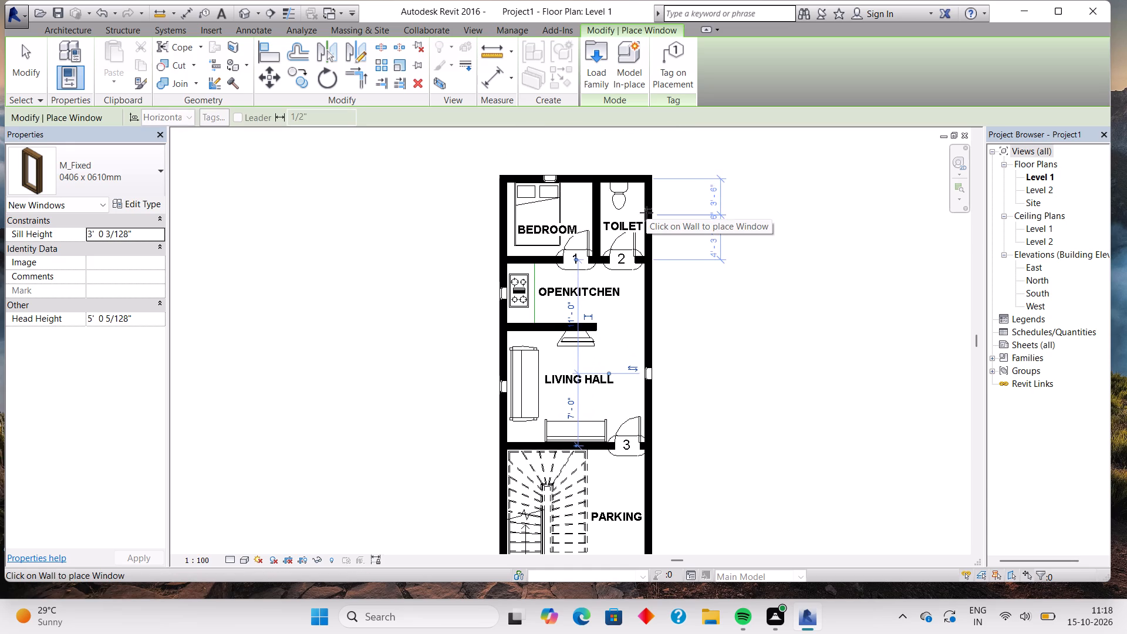
left_click(646, 213)
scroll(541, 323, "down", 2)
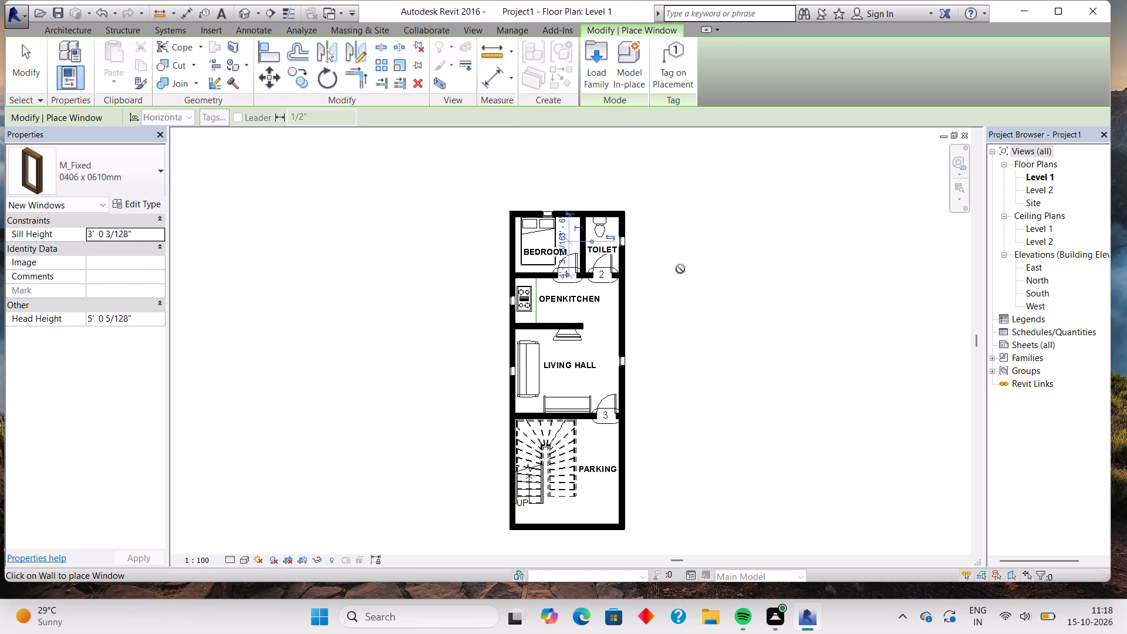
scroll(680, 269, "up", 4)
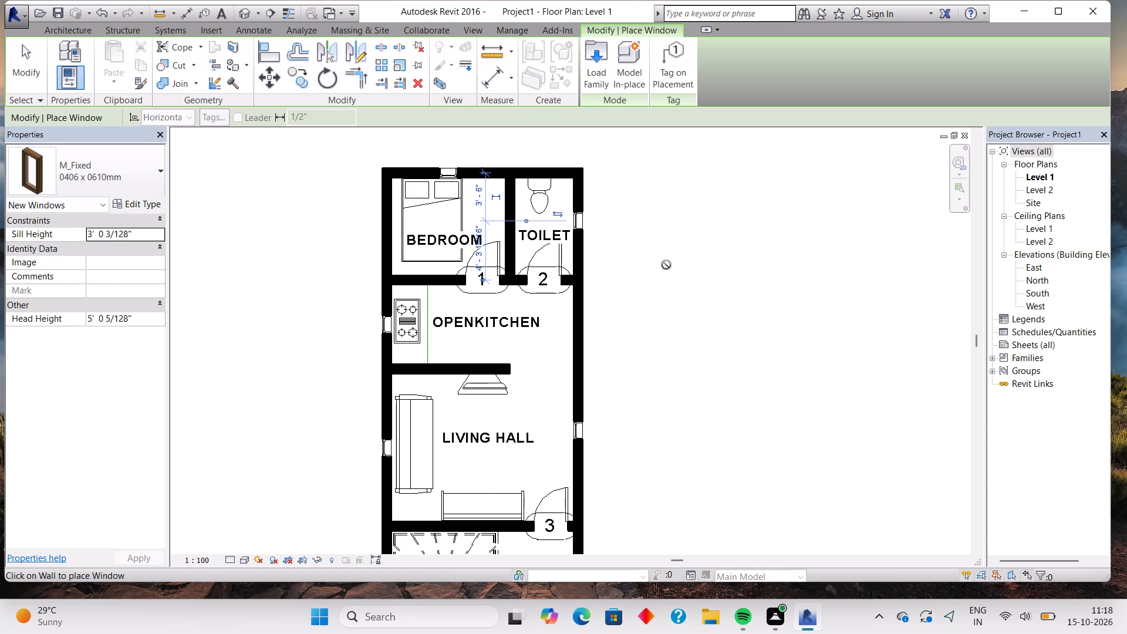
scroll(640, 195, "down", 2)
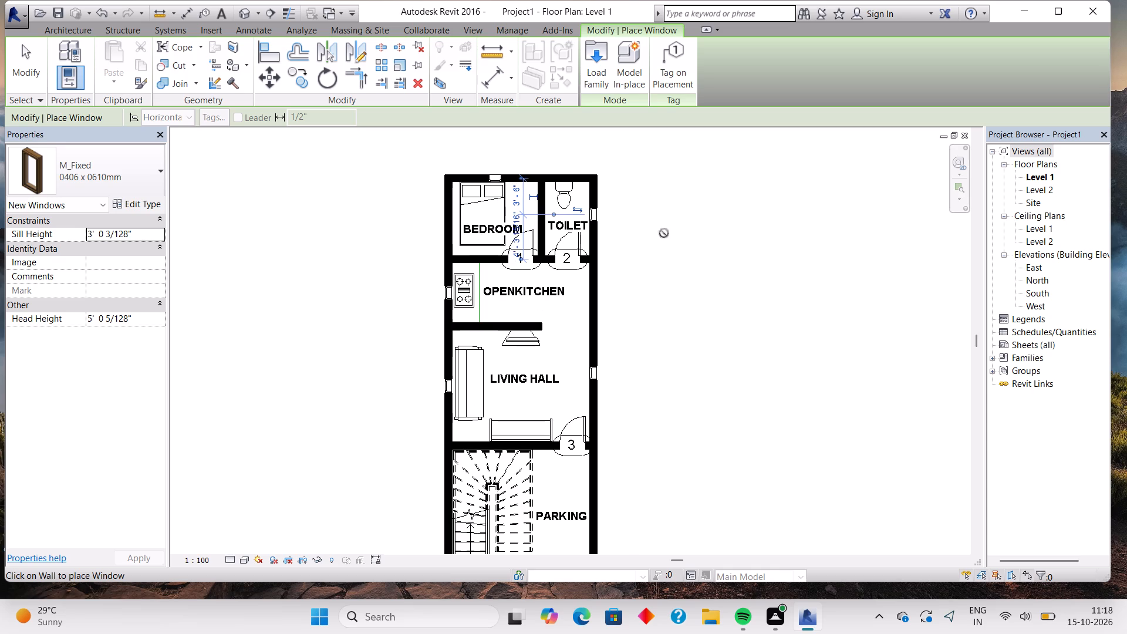
Open the default 3D view of the building and leave window placement.
left_click(467, 32)
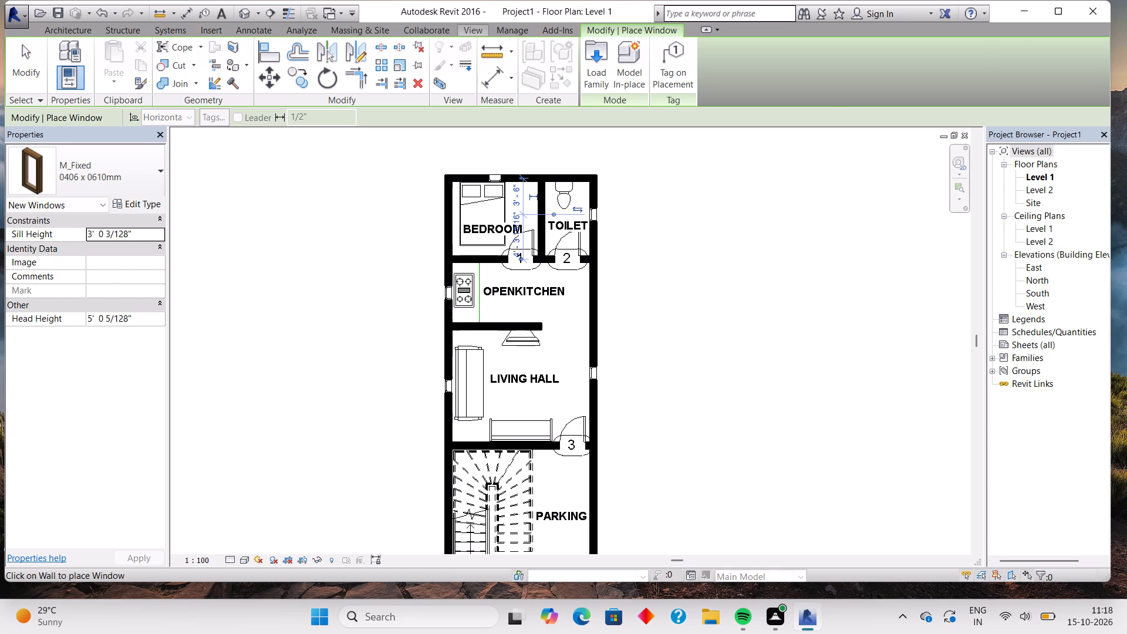
double_click(419, 53)
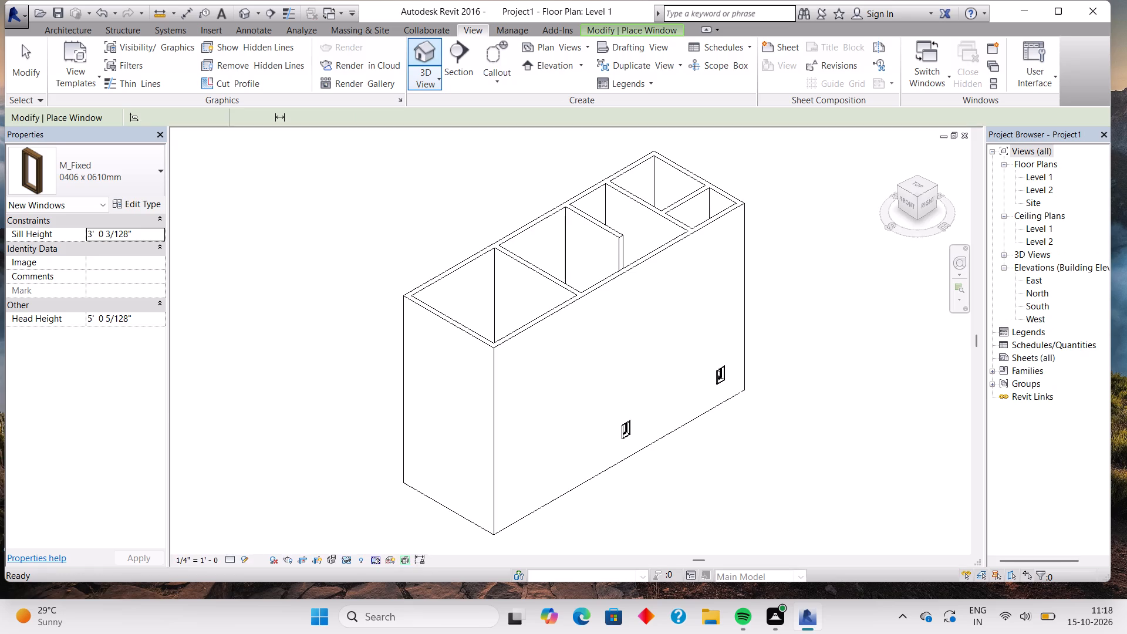
key("Escape")
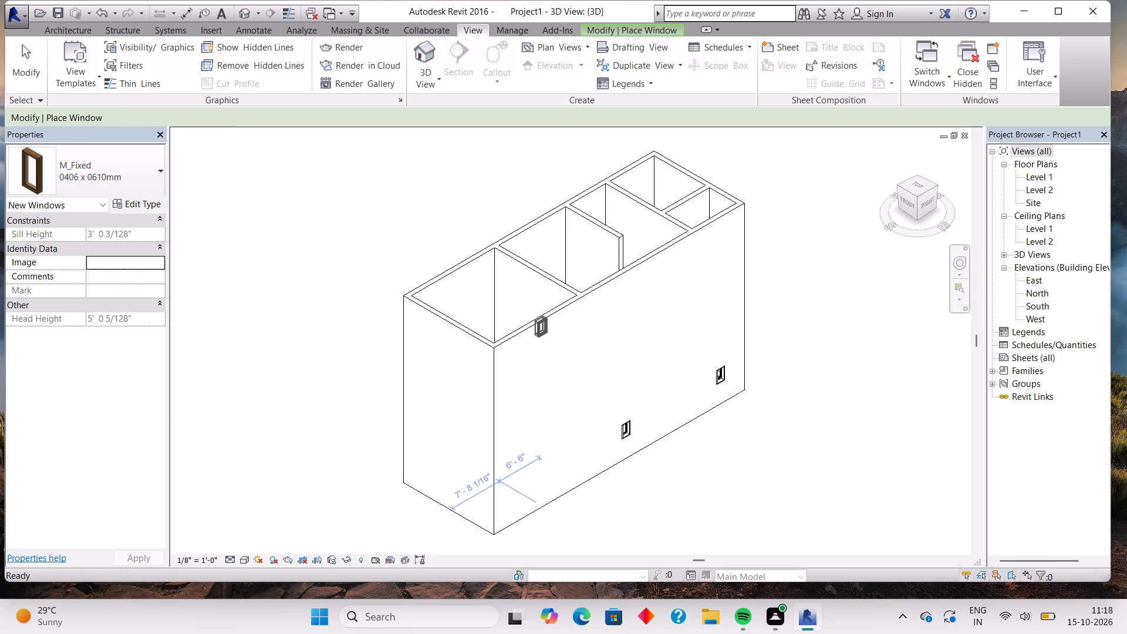
key("Escape")
key("Escape")
key("Escape")
key("Escape")
key("Escape")
Set the unconnected height of the long east exterior wall to 8' 0".
left_click(551, 331)
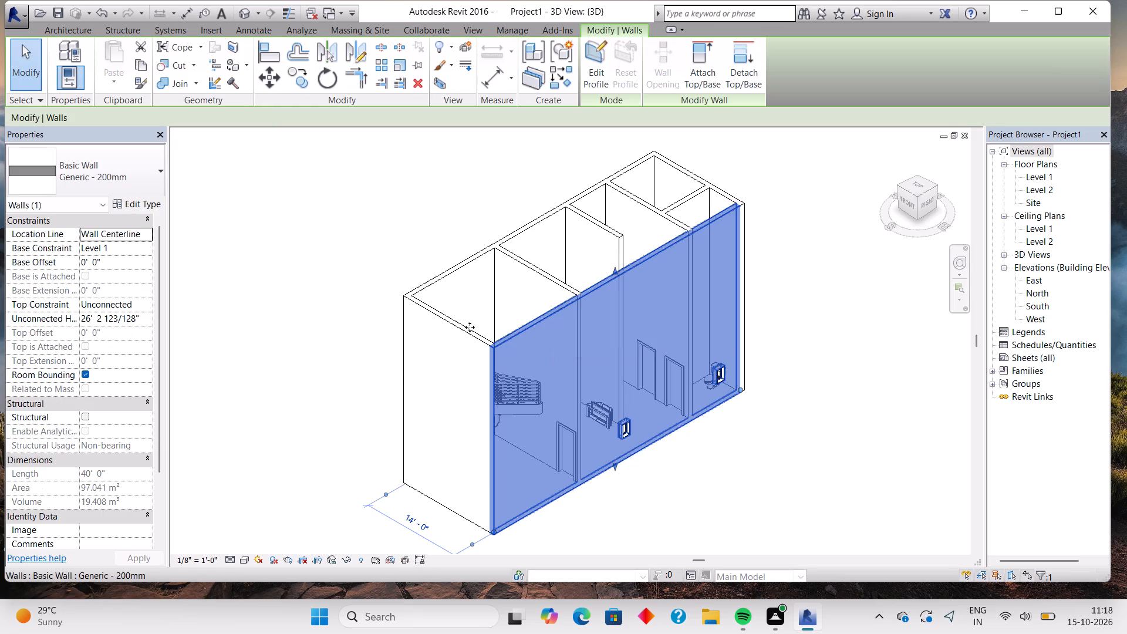
left_click(148, 319)
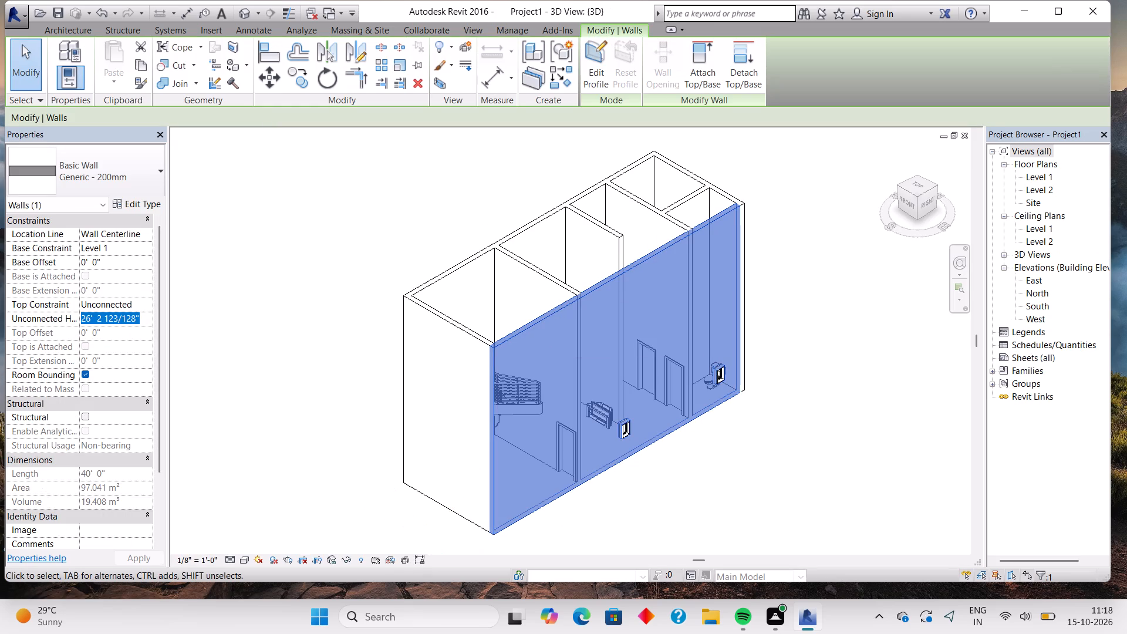
key("BackSpace")
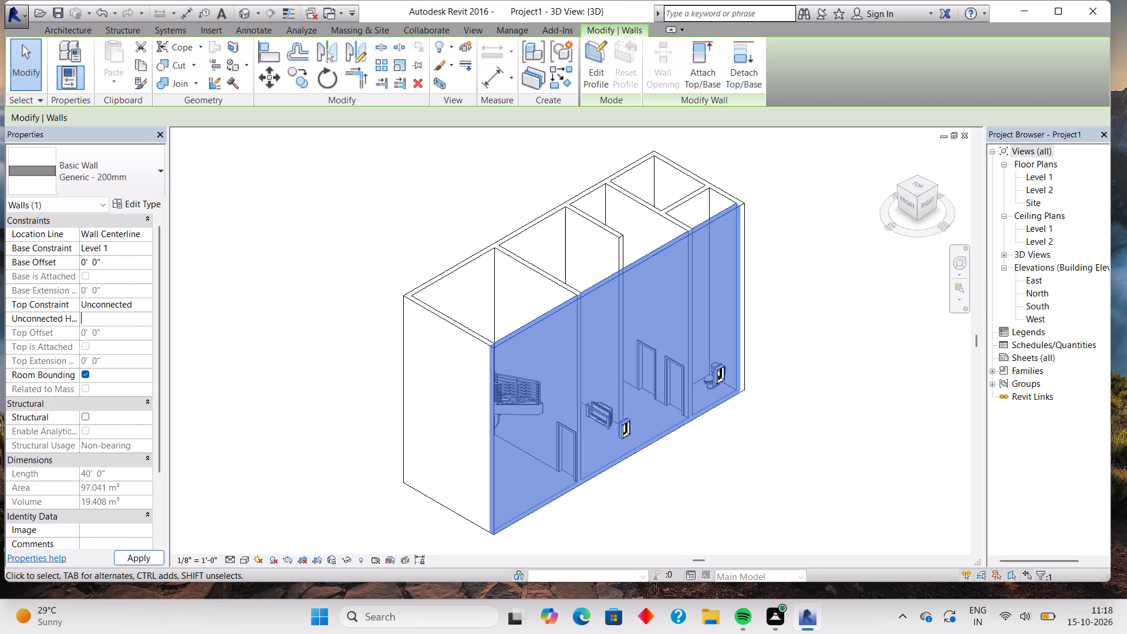
key("8")
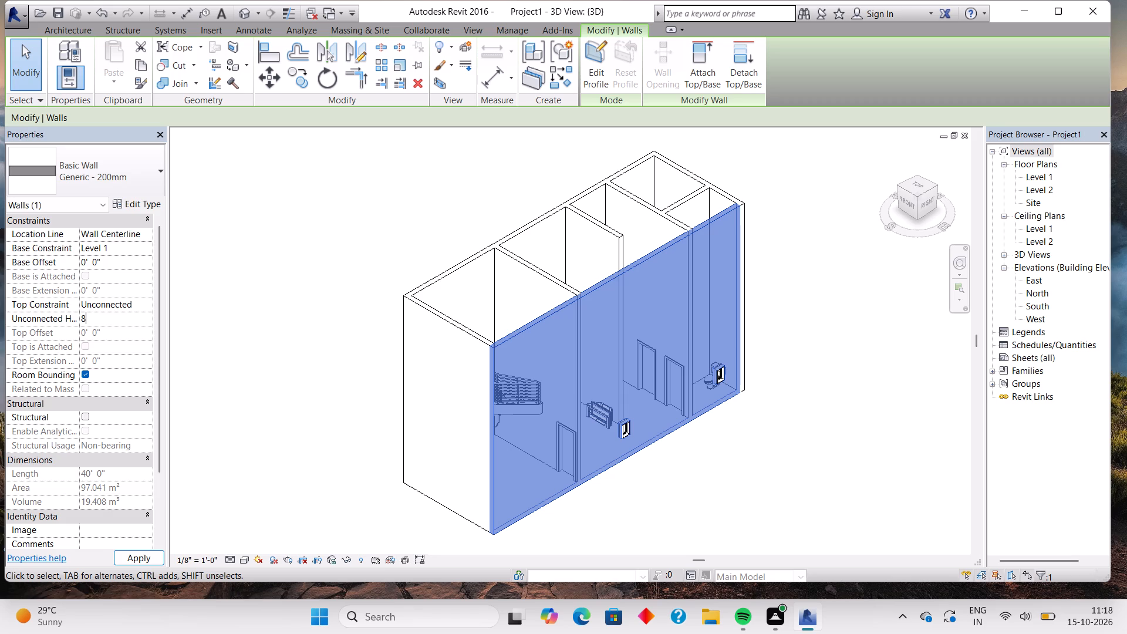
key("Return")
key("Return")
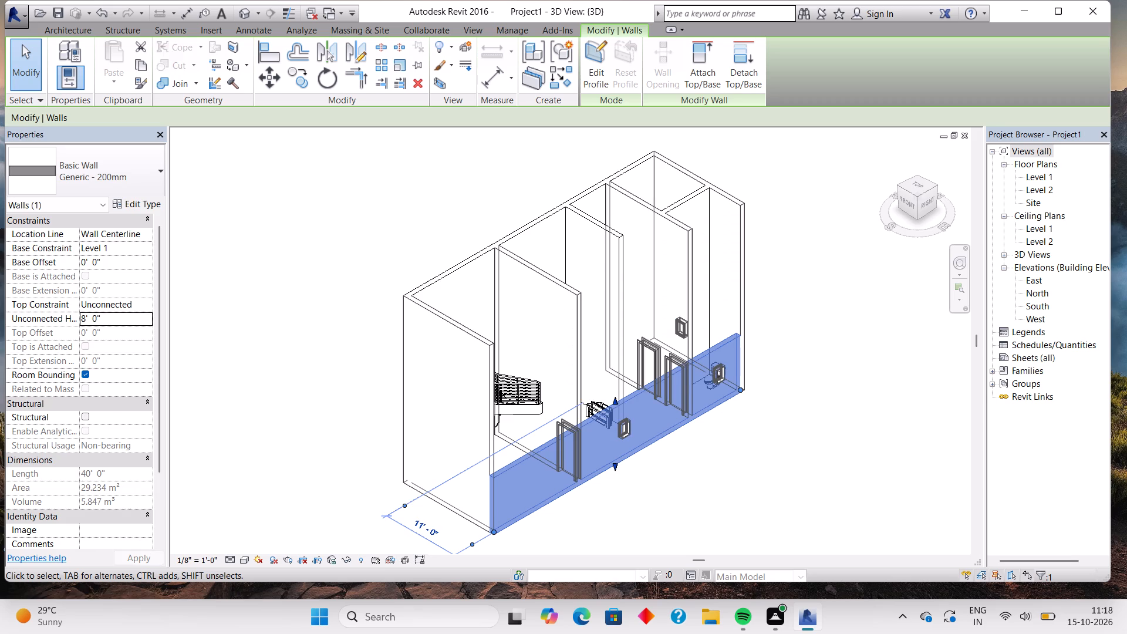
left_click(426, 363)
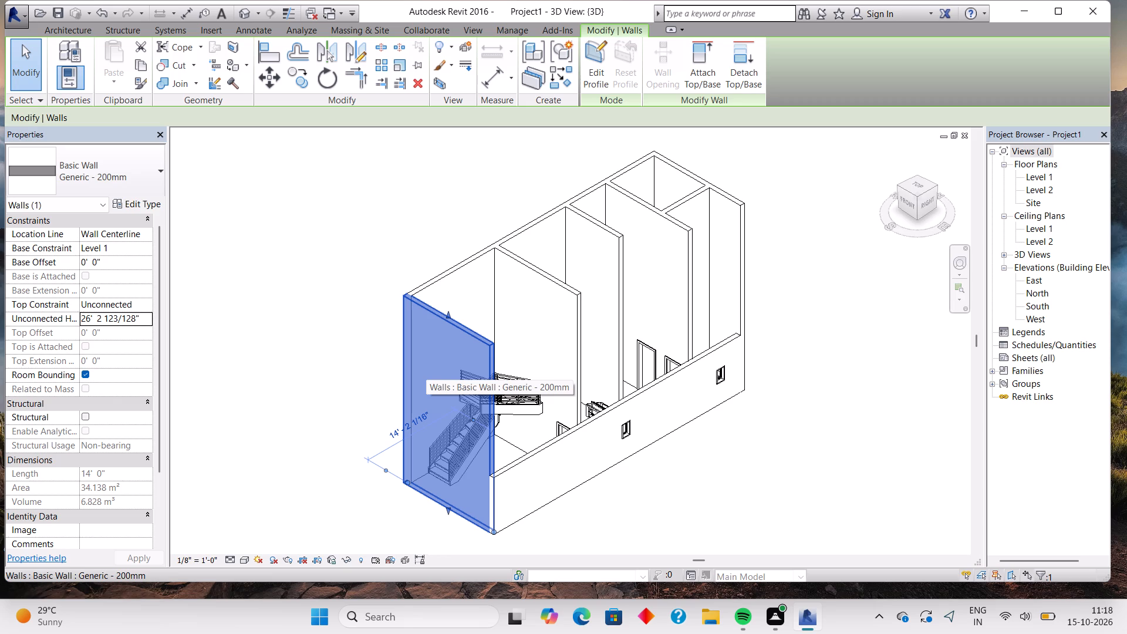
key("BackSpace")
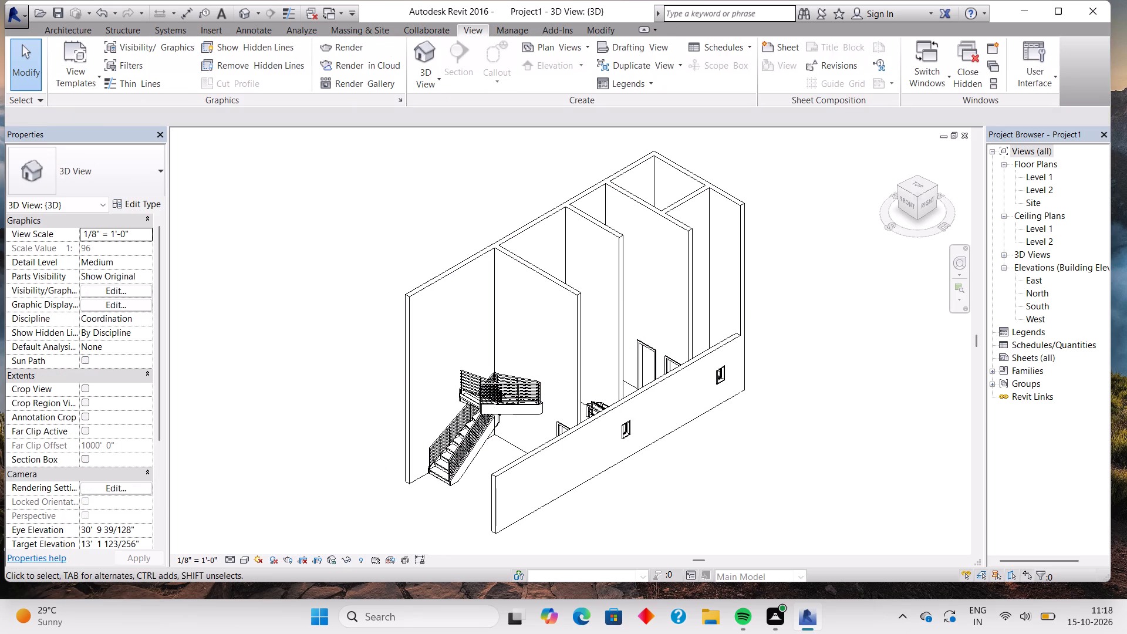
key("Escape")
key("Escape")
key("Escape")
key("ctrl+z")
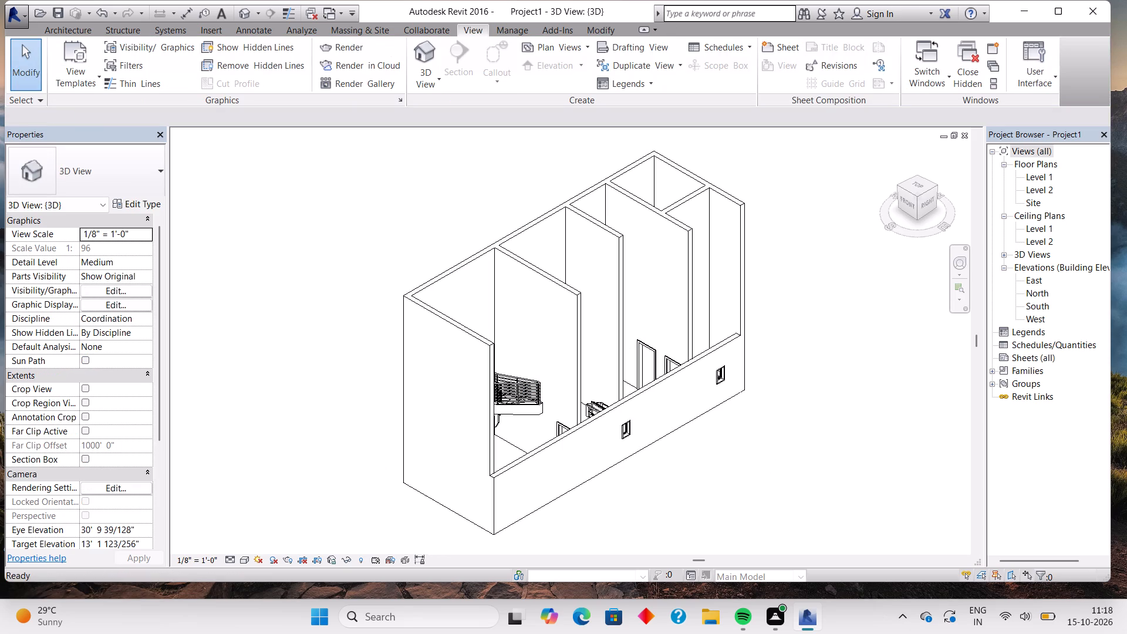
Set the unconnected height of the south exterior wall beside the stair to 8' 0".
left_click(468, 407)
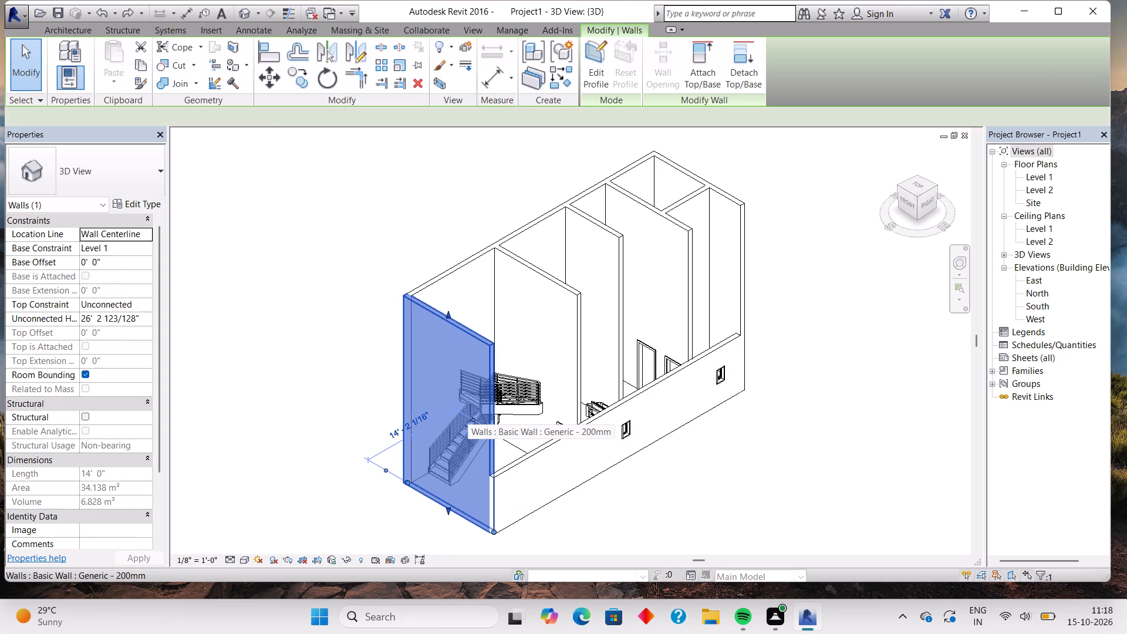
left_click(142, 322)
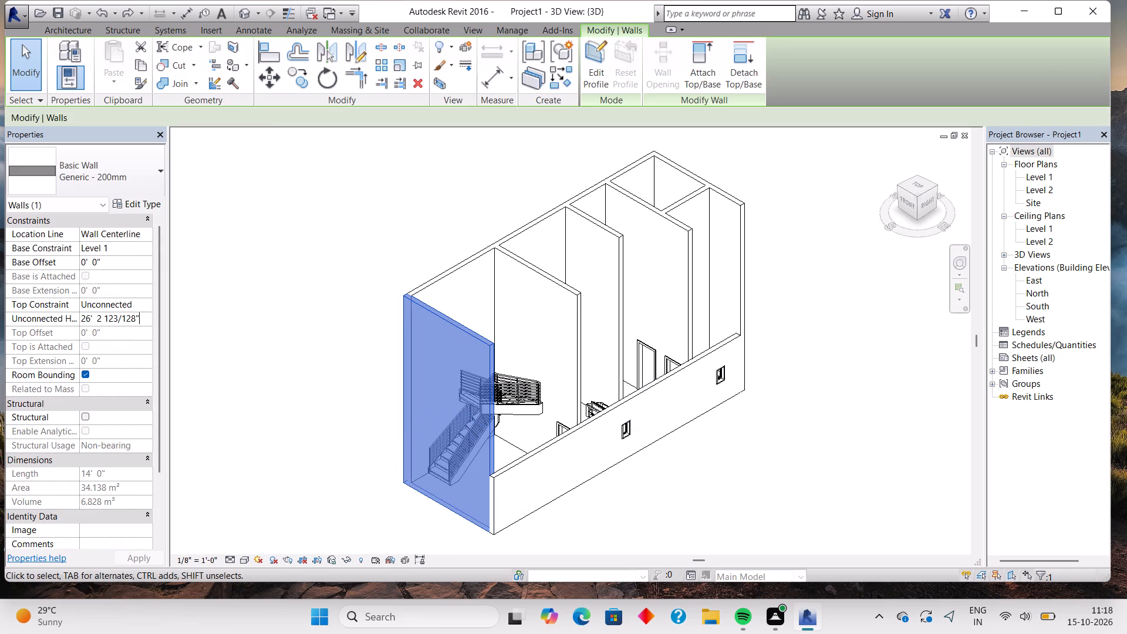
key("BackSpace")
key("BackSpace")
key("BackSpace")
key("BackSpace")
key("BackSpace")
key("BackSpace")
key("BackSpace")
key("BackSpace")
key("BackSpace")
key("BackSpace")
key("BackSpace")
key("BackSpace")
key("BackSpace")
key("BackSpace")
key("BackSpace")
key("BackSpace")
key("BackSpace")
key("BackSpace")
key("BackSpace")
key("BackSpace")
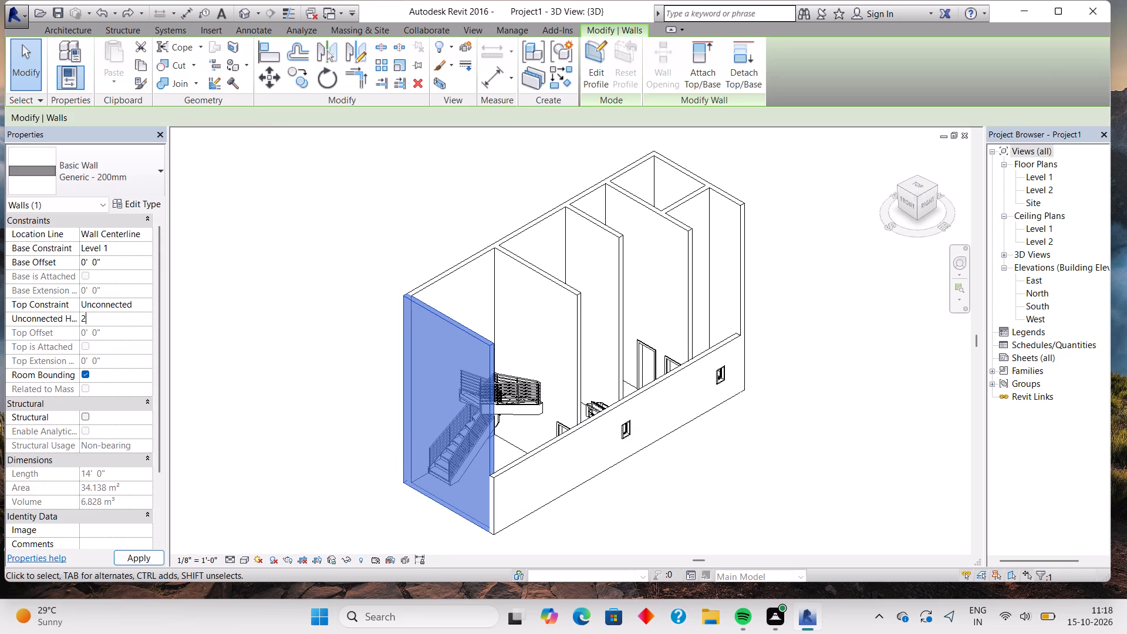
key("8")
key("Return")
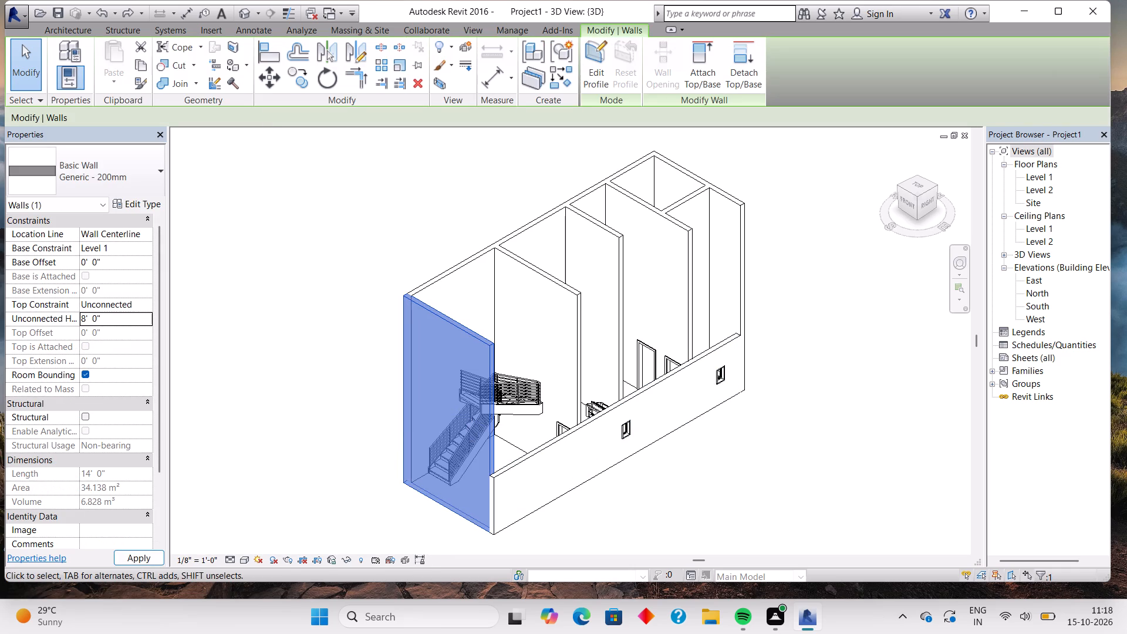
key("Return")
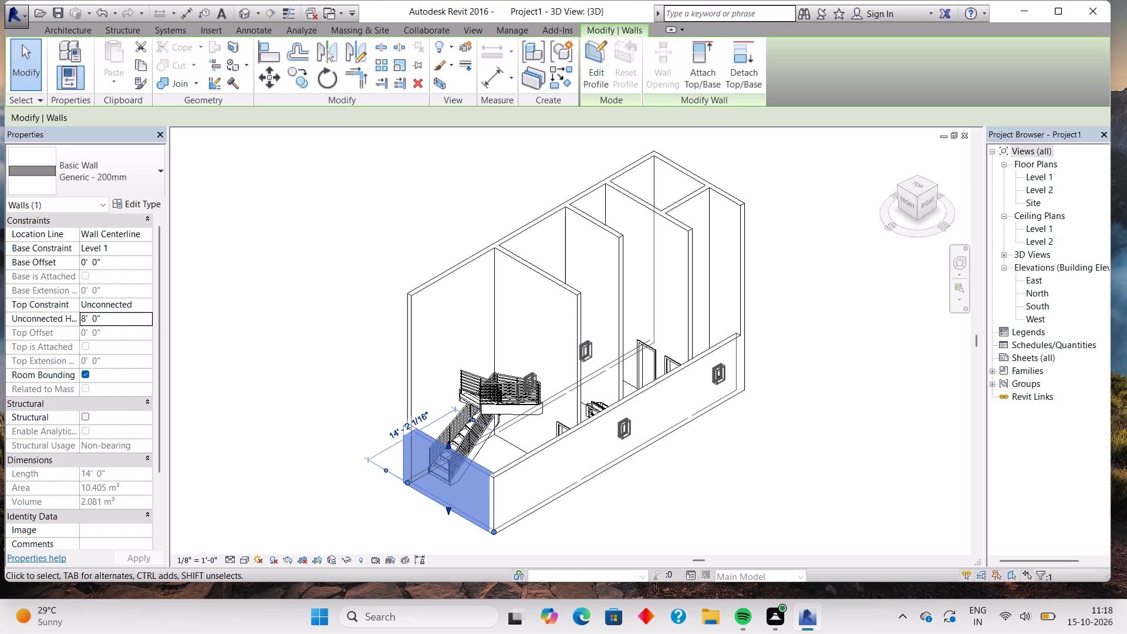
Set the unconnected height of the cross wall between the stair area and the living hall to 8' 0".
left_click(517, 306)
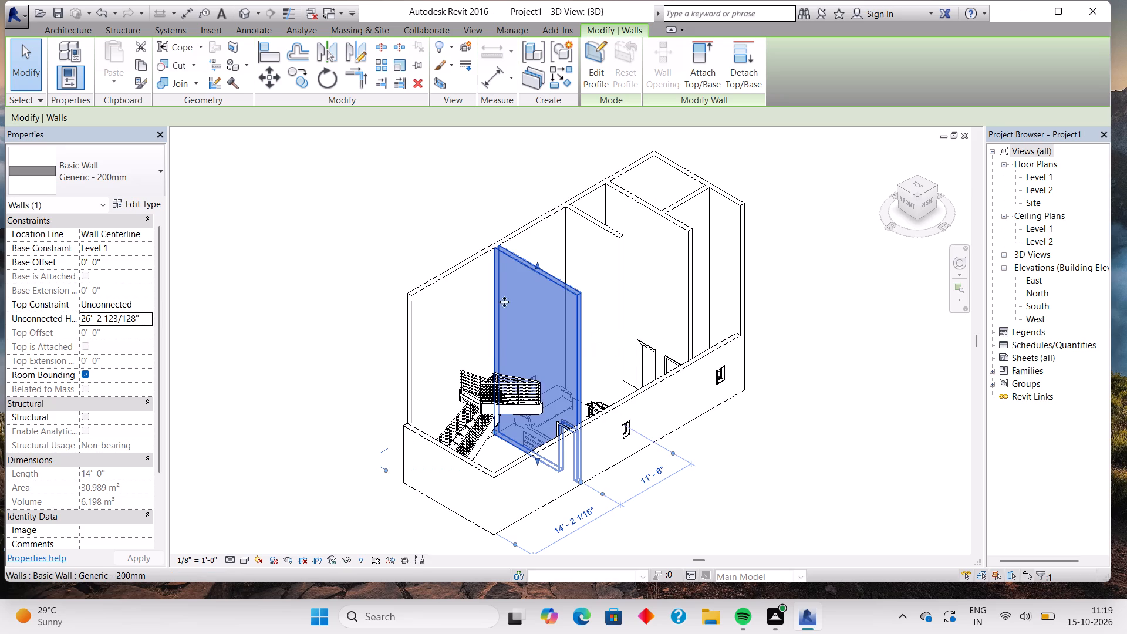
left_click(134, 318)
key("BackSpace")
key("BackSpace")
key("BackSpace")
key("BackSpace")
key("BackSpace")
key("BackSpace")
key("BackSpace")
key("BackSpace")
key("BackSpace")
key("BackSpace")
key("BackSpace")
key("BackSpace")
key("BackSpace")
key("BackSpace")
key("BackSpace")
key("BackSpace")
key("BackSpace")
key("BackSpace")
key("BackSpace")
key("BackSpace")
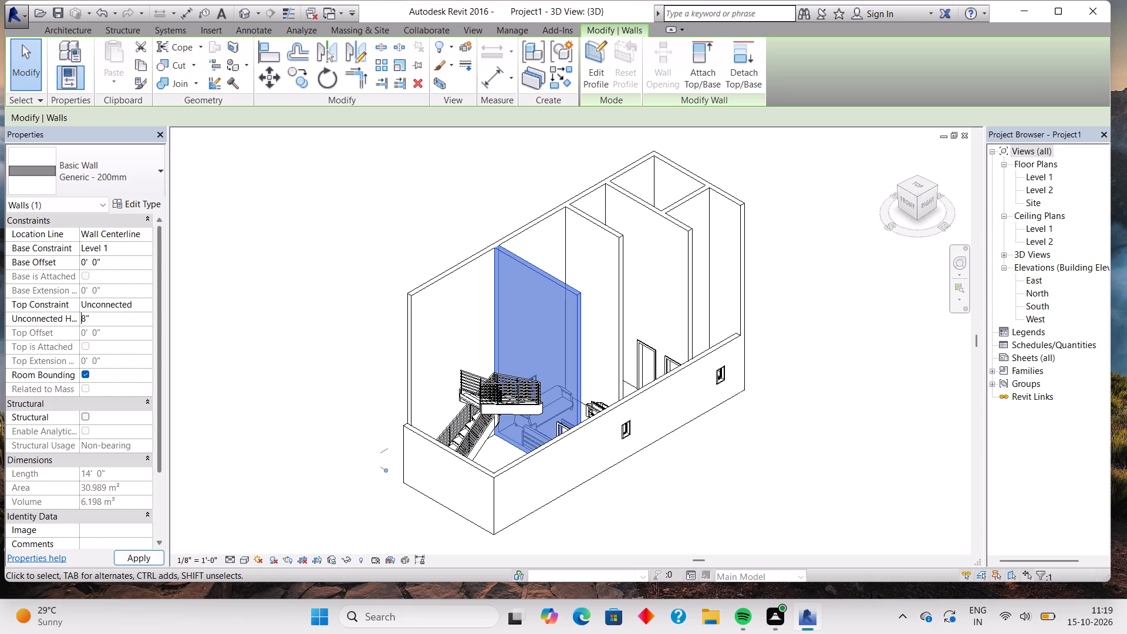
left_click(138, 318)
key("BackSpace")
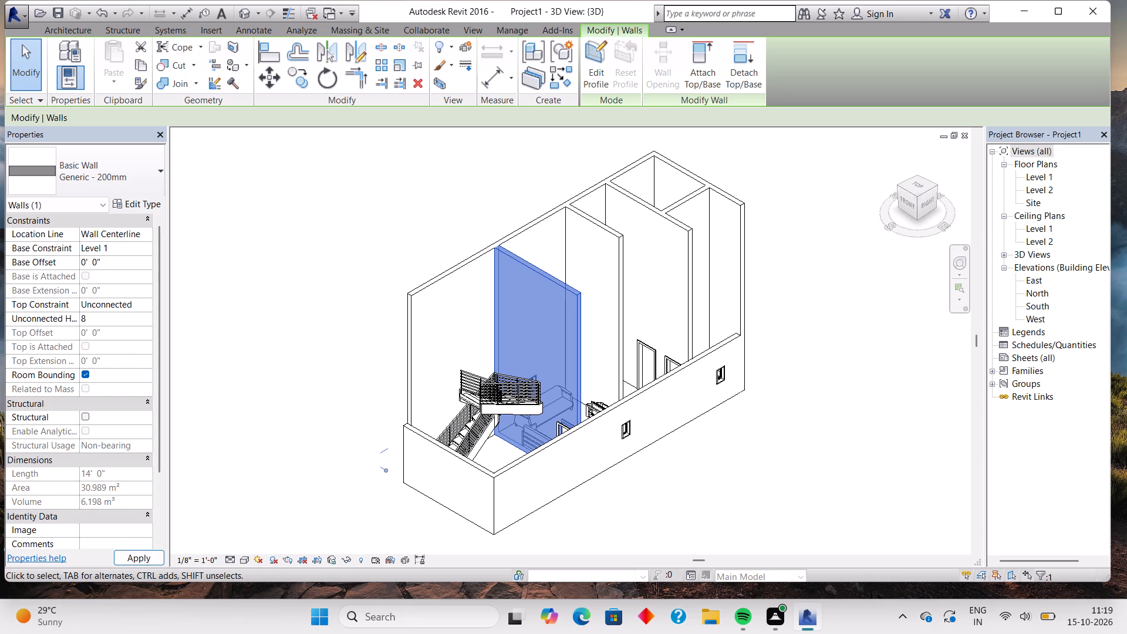
key("Return")
key("Return")
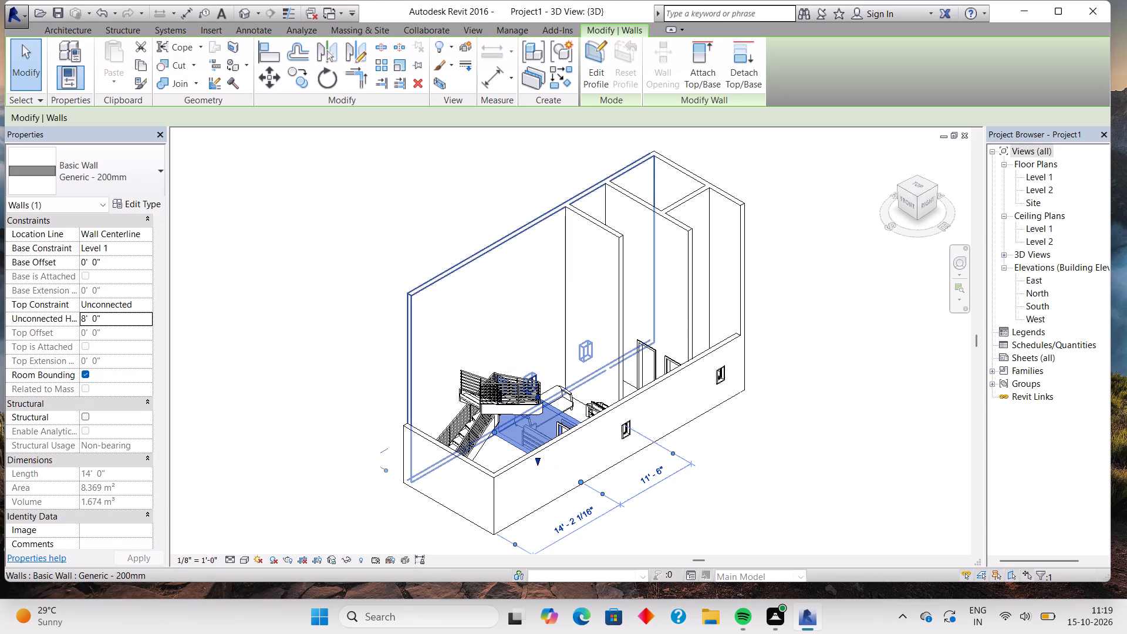
Set the unconnected height of the long west exterior wall to 8' 0".
left_click(442, 285)
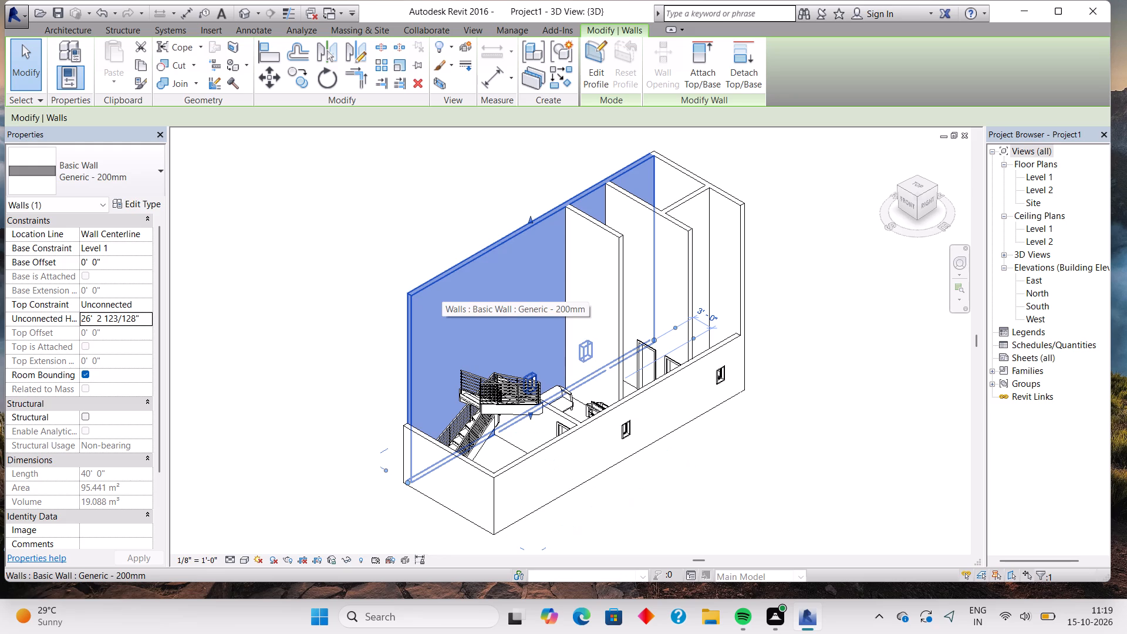
left_click(138, 321)
left_click(138, 321)
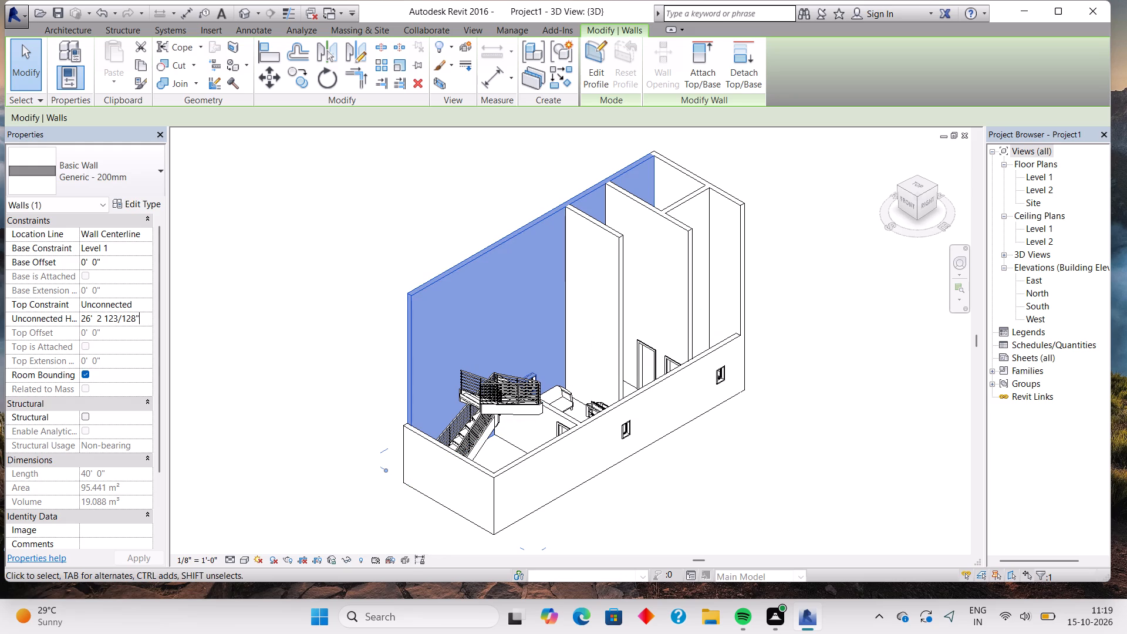
double_click(148, 319)
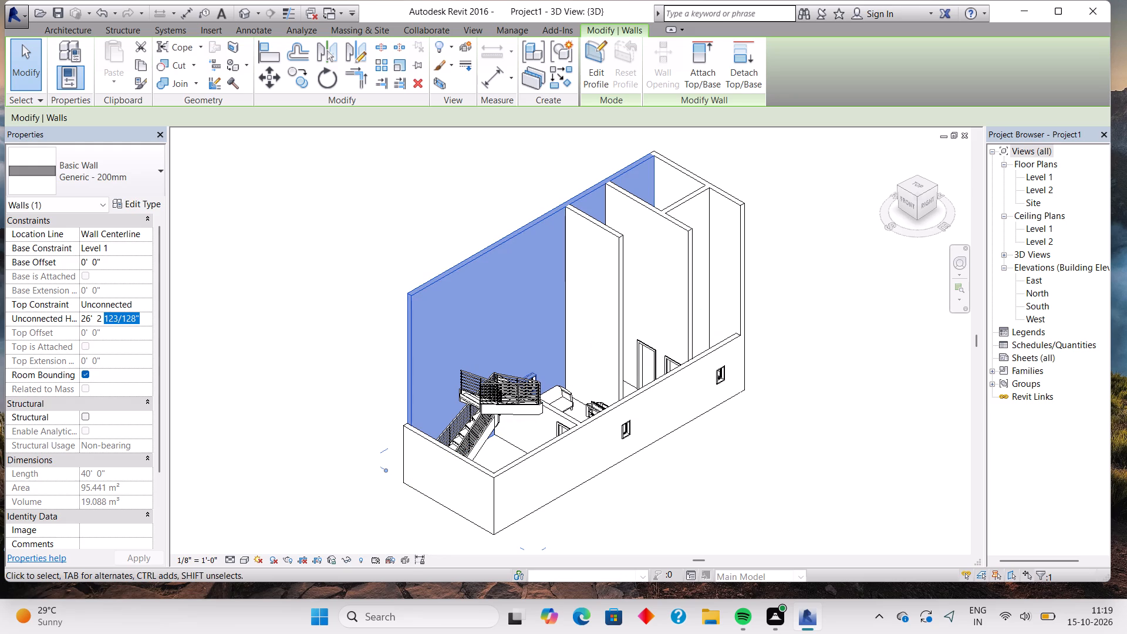
key("BackSpace")
key("BackSpace")
key("BackSpace")
key("BackSpace")
key("BackSpace")
key("BackSpace")
key("BackSpace")
key("BackSpace")
key("BackSpace")
key("BackSpace")
key("BackSpace")
key("BackSpace")
key("BackSpace")
key("BackSpace")
key("BackSpace")
key("BackSpace")
key("BackSpace")
key("BackSpace")
key("BackSpace")
key("BackSpace")
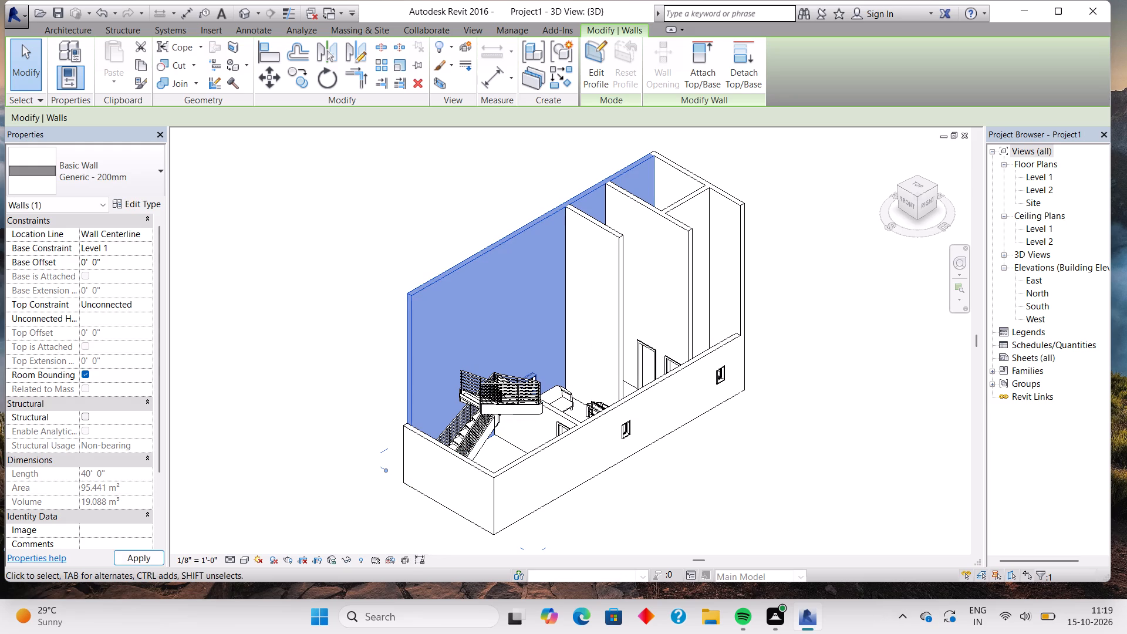
key("8")
key("Return")
key("Return")
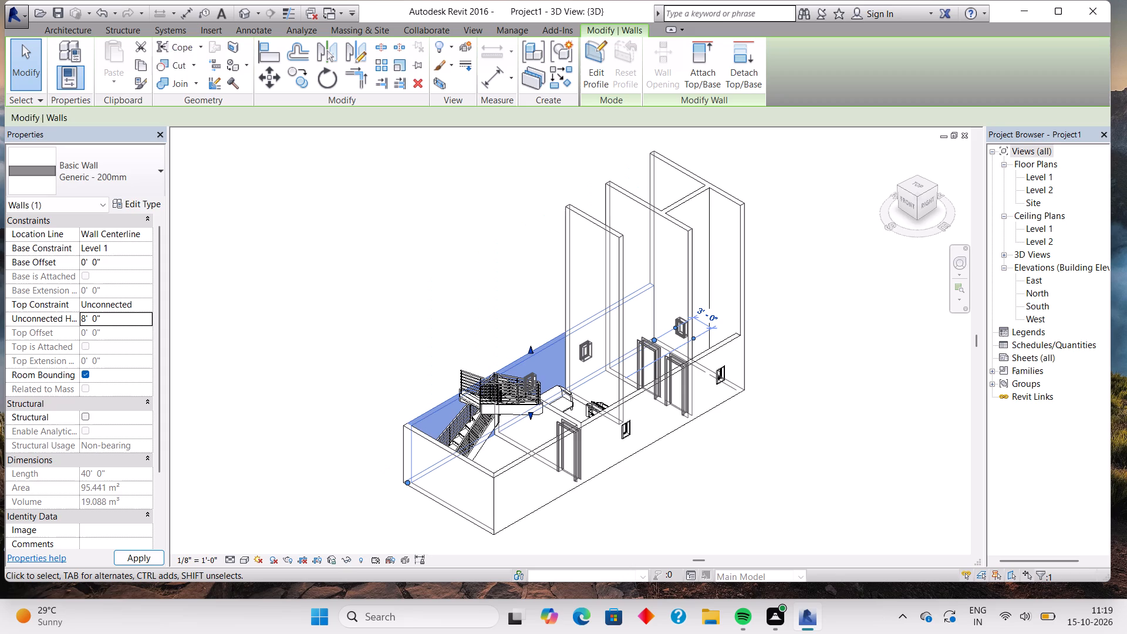
Set the unconnected height of the short 9'-0" partition between the living hall and the kitchen to 8' 0".
left_click(585, 297)
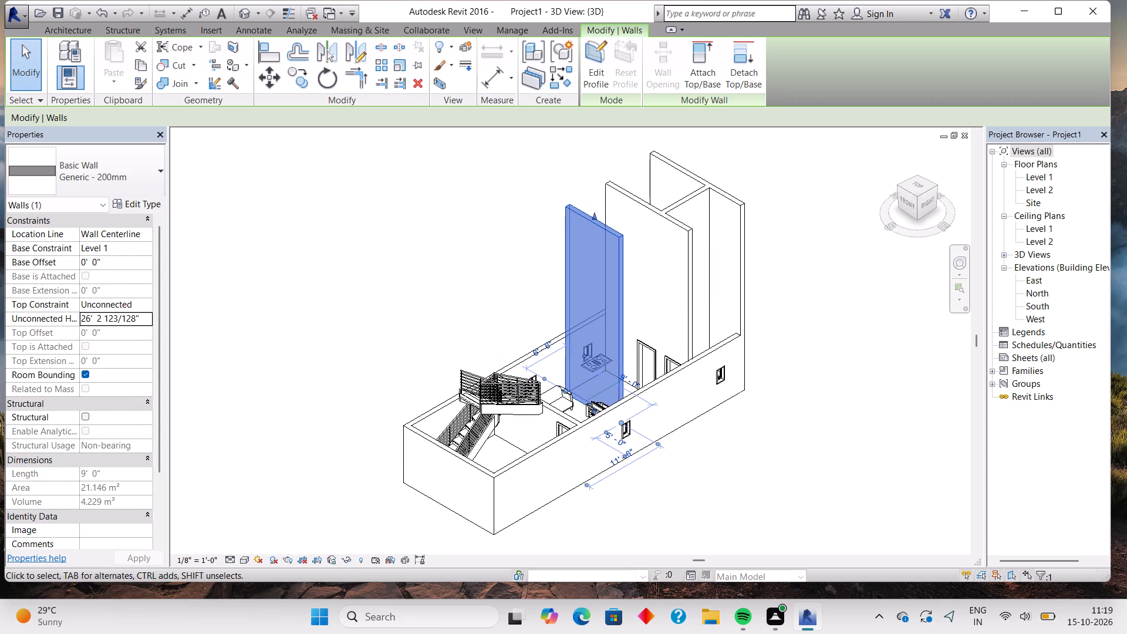
double_click(144, 318)
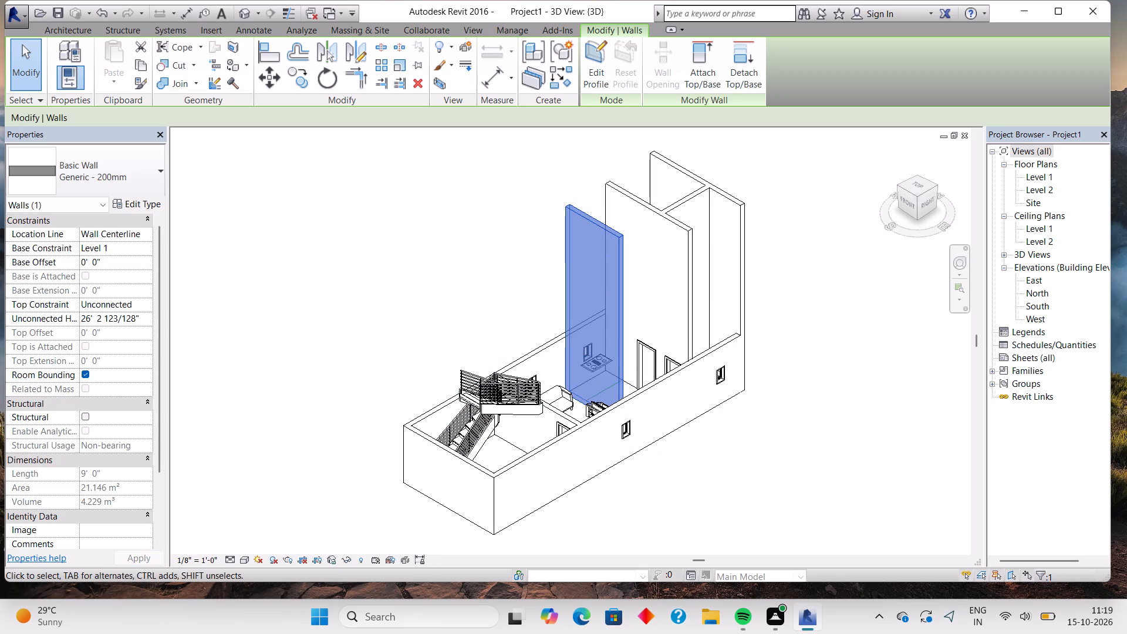
key("BackSpace")
key("BackSpace")
key("BackSpace")
key("BackSpace")
key("BackSpace")
key("BackSpace")
key("BackSpace")
key("BackSpace")
key("BackSpace")
key("BackSpace")
key("BackSpace")
key("BackSpace")
key("BackSpace")
key("BackSpace")
key("BackSpace")
key("BackSpace")
key("BackSpace")
key("BackSpace")
key("BackSpace")
key("BackSpace")
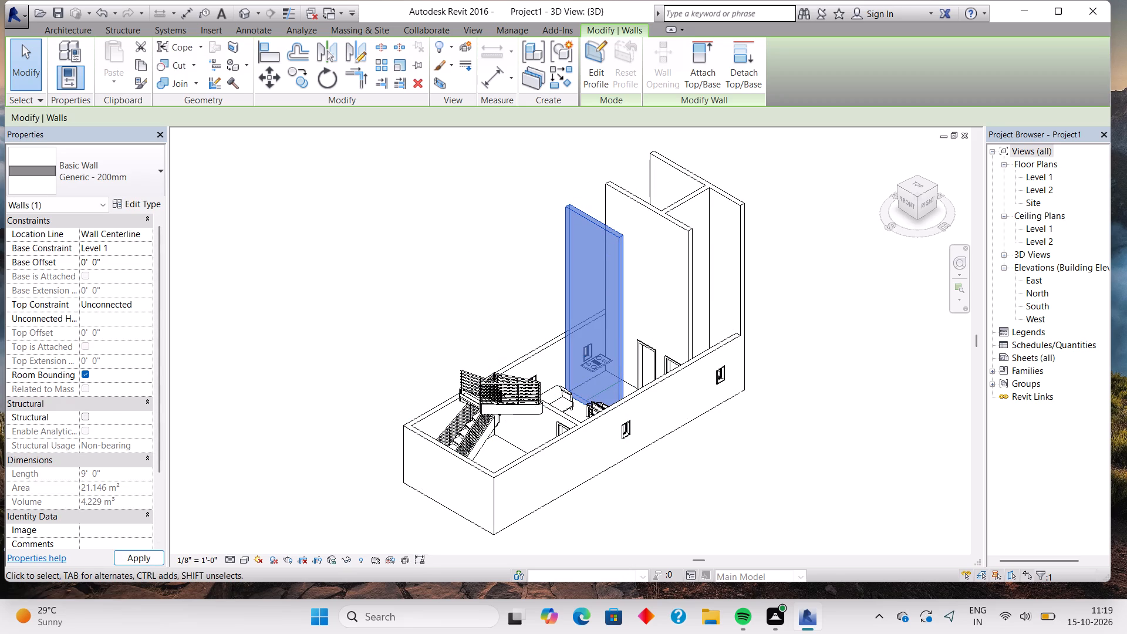
key("8")
key("Return")
key("Return")
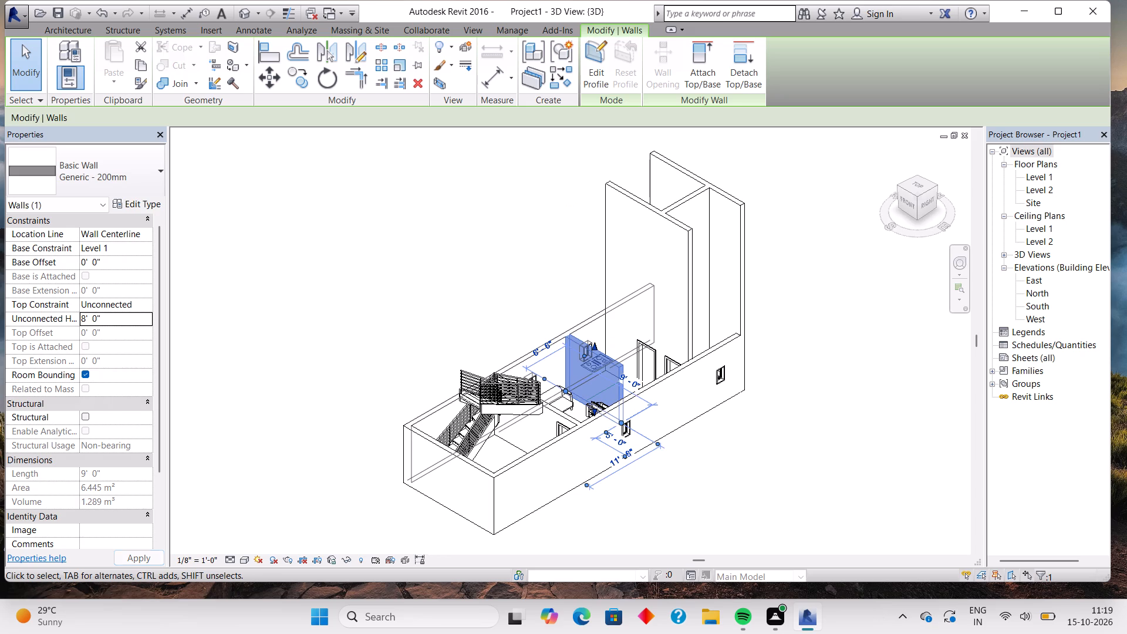
Set the unconnected height of the full-width cross wall containing the doors, north of the kitchen, to 8' 0".
left_click(647, 255)
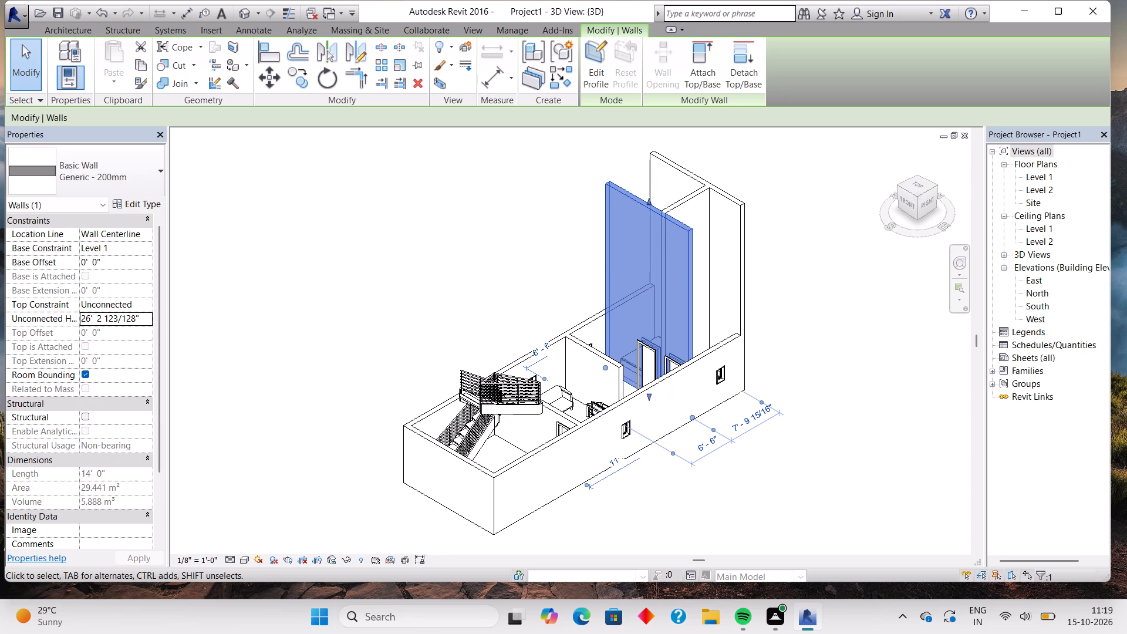
left_click(138, 323)
key("BackSpace")
key("BackSpace")
key("BackSpace")
key("BackSpace")
key("BackSpace")
key("BackSpace")
key("BackSpace")
key("BackSpace")
key("BackSpace")
key("BackSpace")
key("BackSpace")
key("BackSpace")
key("BackSpace")
key("BackSpace")
key("BackSpace")
key("BackSpace")
key("BackSpace")
key("BackSpace")
key("BackSpace")
key("BackSpace")
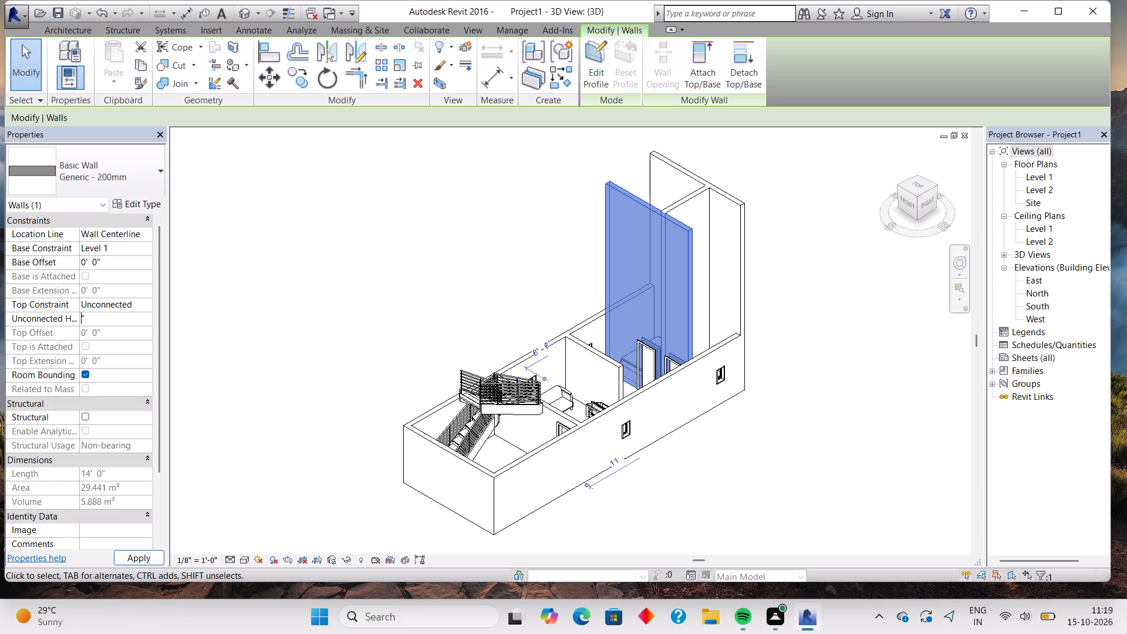
left_click(138, 323)
key("BackSpace")
key("8")
key("Return")
key("Return")
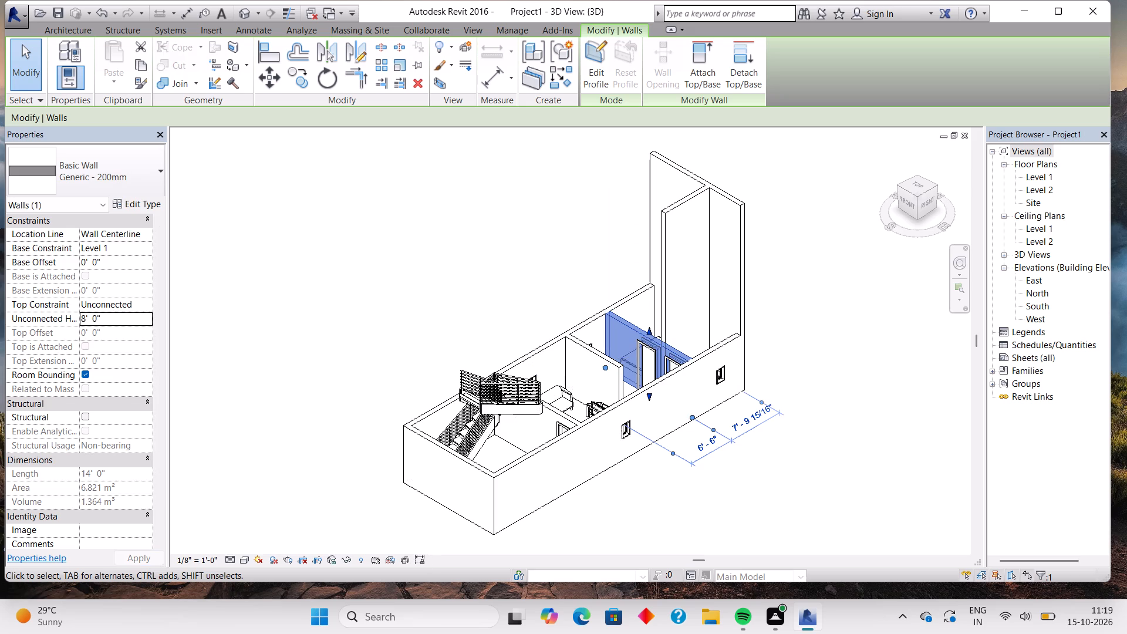
Set the unconnected height of the partition between the bedroom and the toilet to 8' 0".
left_click(670, 279)
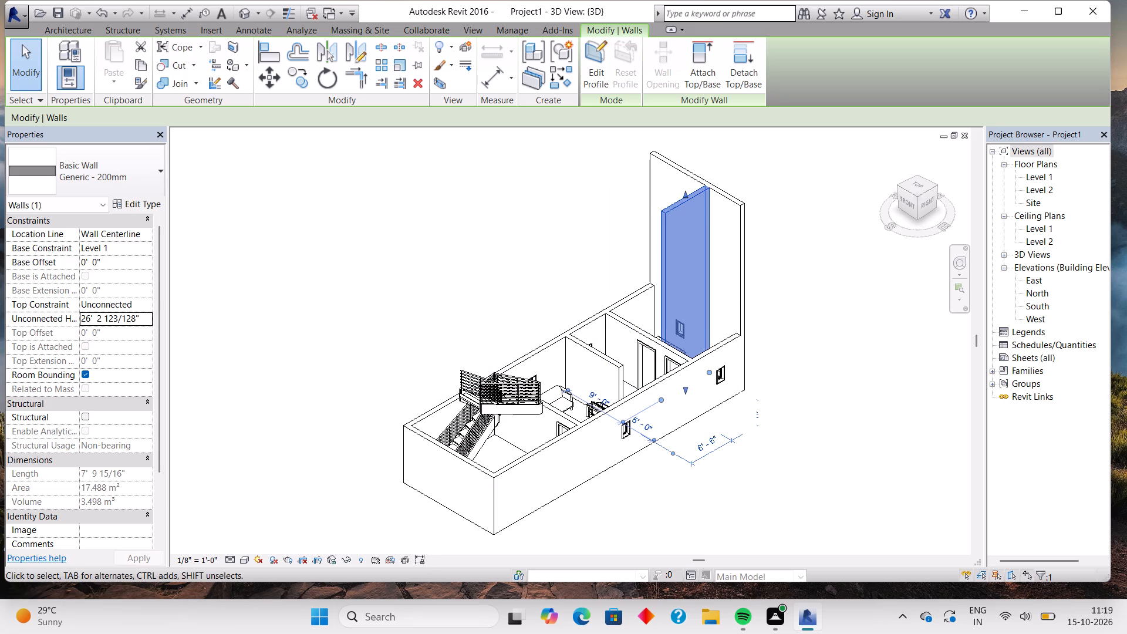
left_click(147, 313)
key("BackSpace")
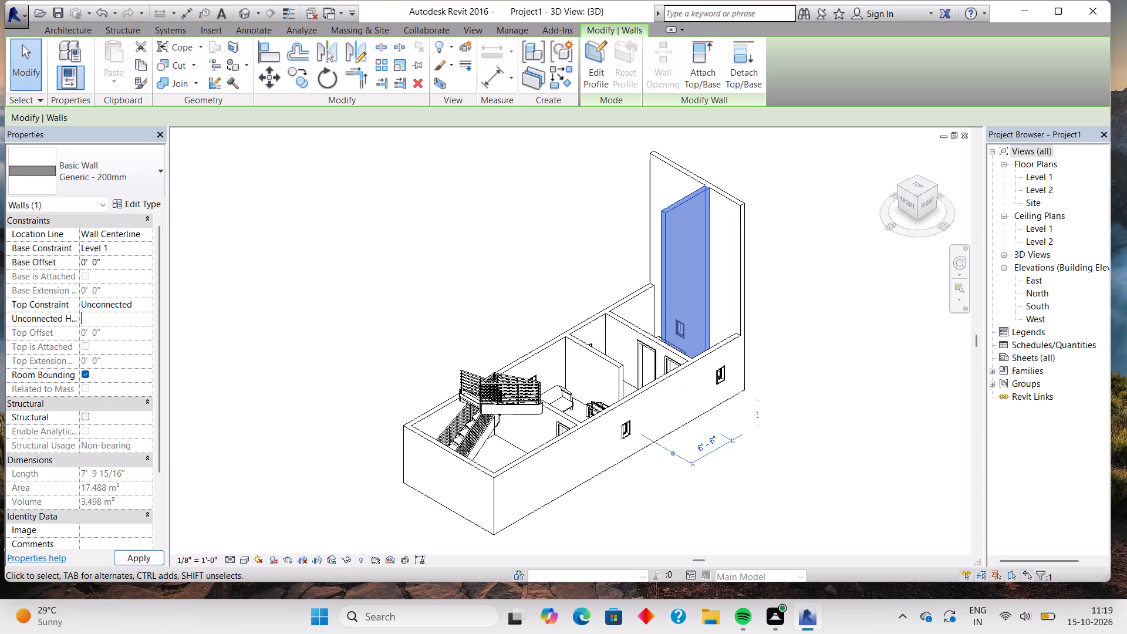
key("8")
key("Return")
key("Return")
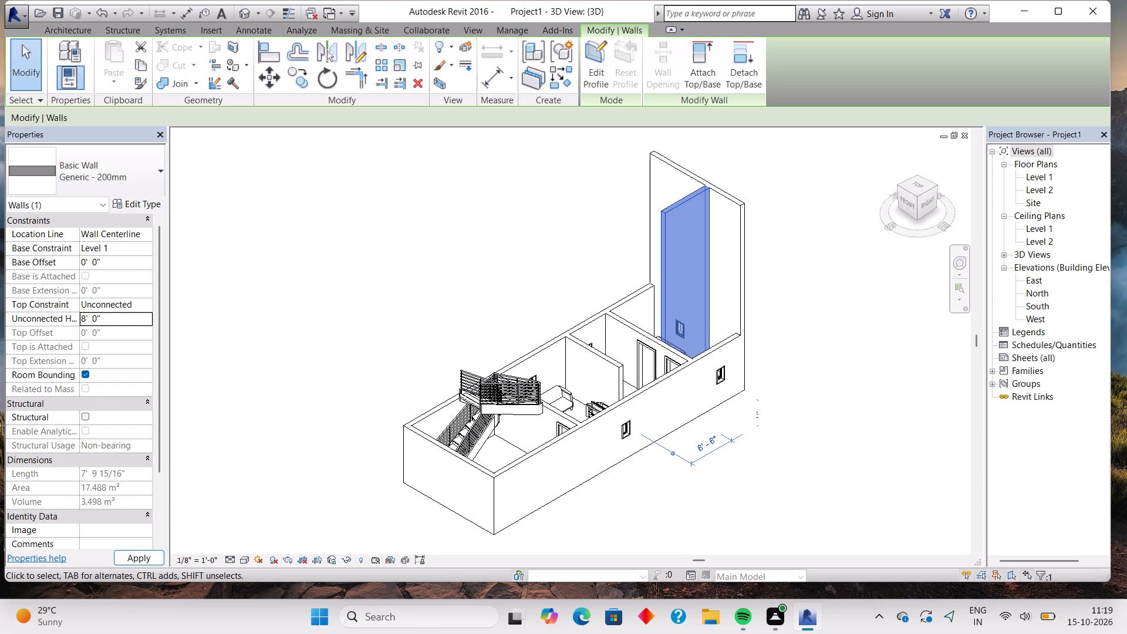
Set the unconnected height of the north exterior wall, behind the bedroom and toilet, to 8' 0".
left_click(724, 254)
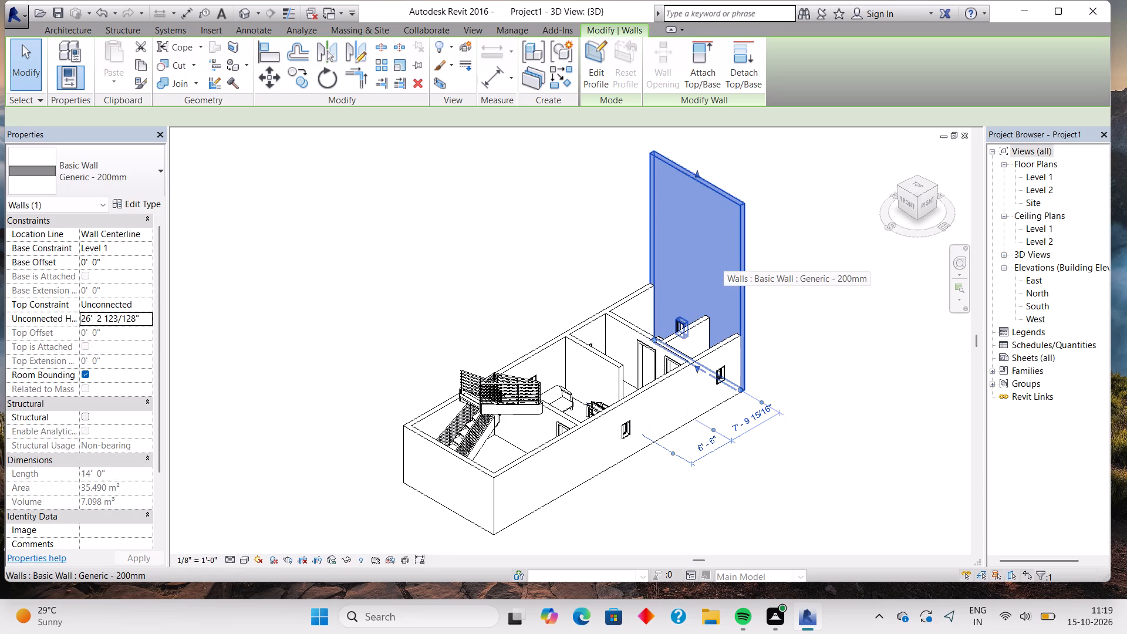
double_click(144, 321)
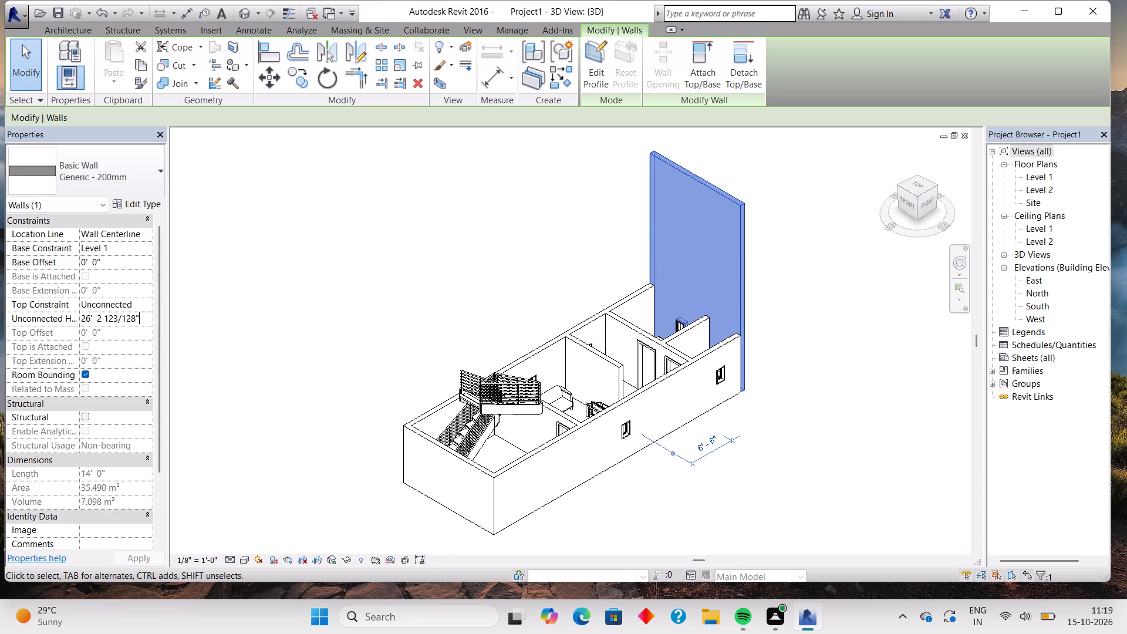
key("BackSpace")
key("BackSpace")
key("BackSpace")
key("BackSpace")
key("BackSpace")
key("BackSpace")
key("BackSpace")
key("BackSpace")
key("BackSpace")
key("BackSpace")
key("BackSpace")
key("BackSpace")
key("BackSpace")
key("BackSpace")
key("BackSpace")
key("BackSpace")
key("BackSpace")
key("BackSpace")
key("BackSpace")
key("BackSpace")
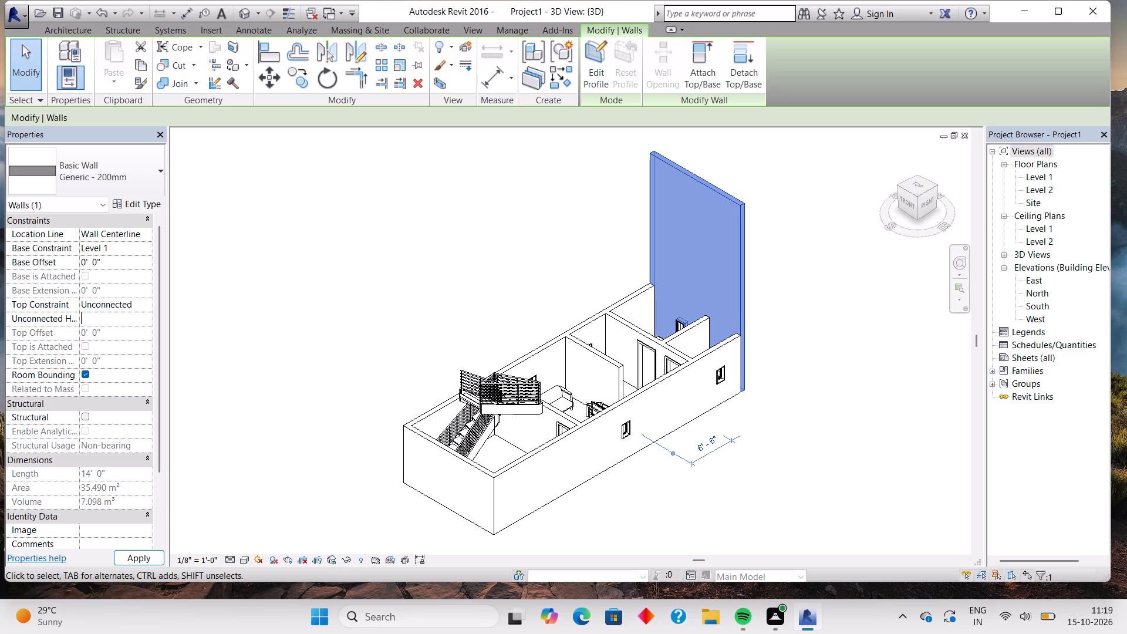
key("8")
key("Return")
key("Return")
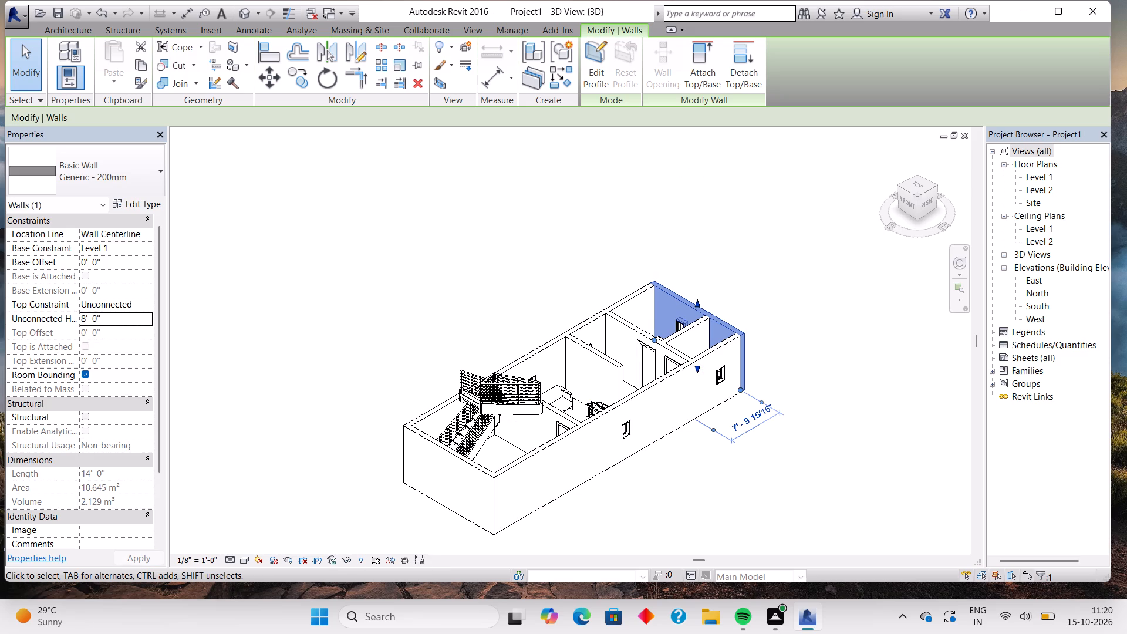
key("Escape")
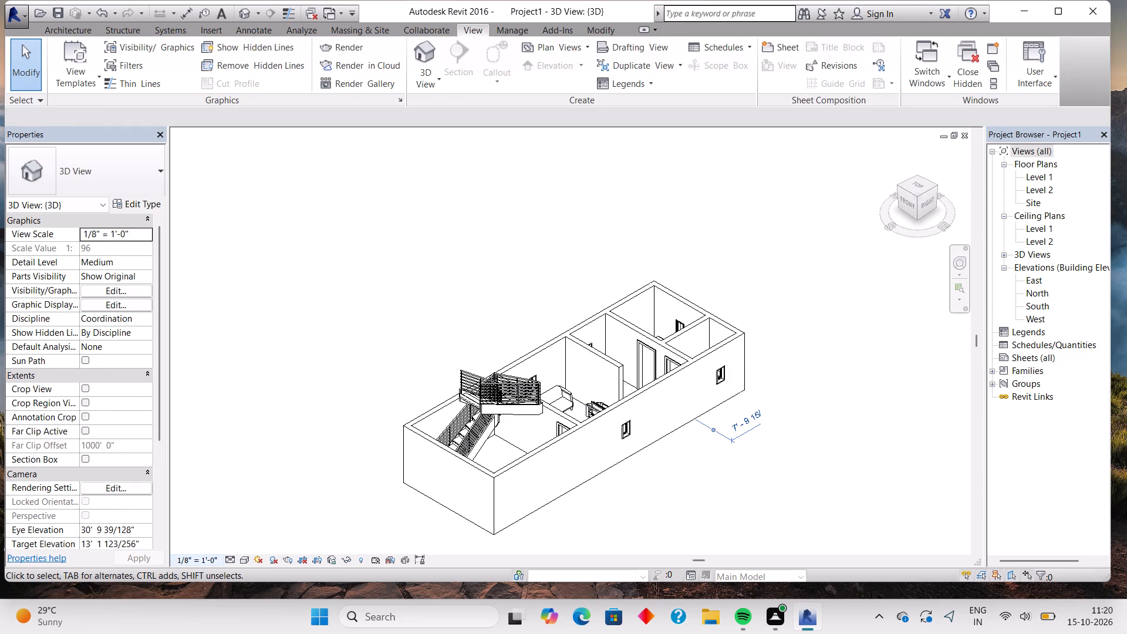
Display the 3D view at Fine detail level with the Realistic visual style.
left_click(227, 555)
left_click(230, 543)
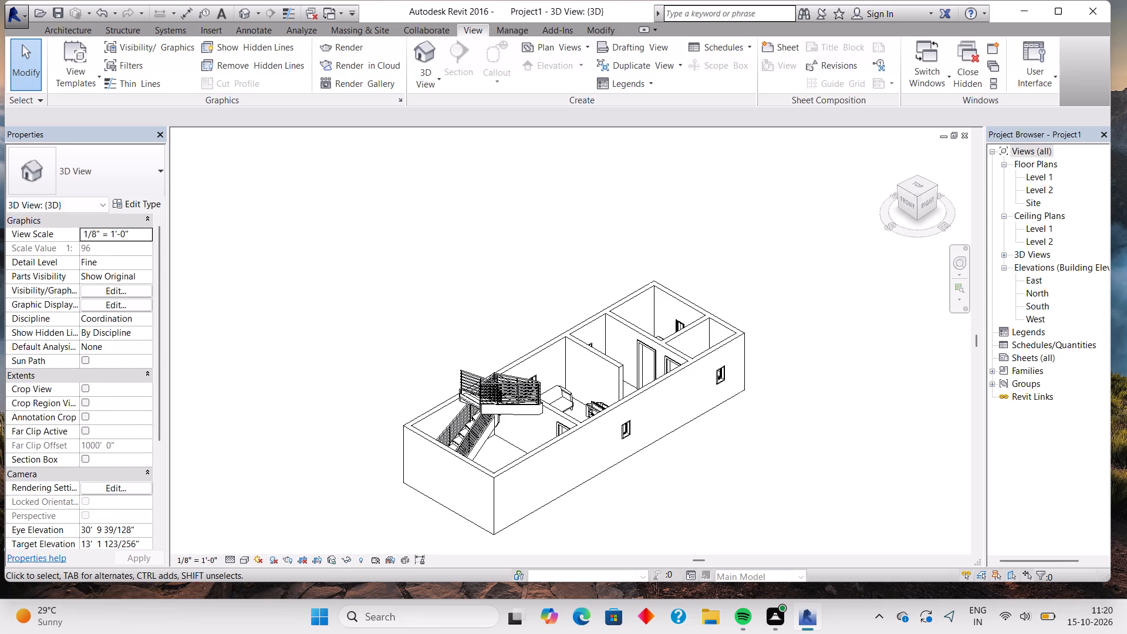
left_click(242, 560)
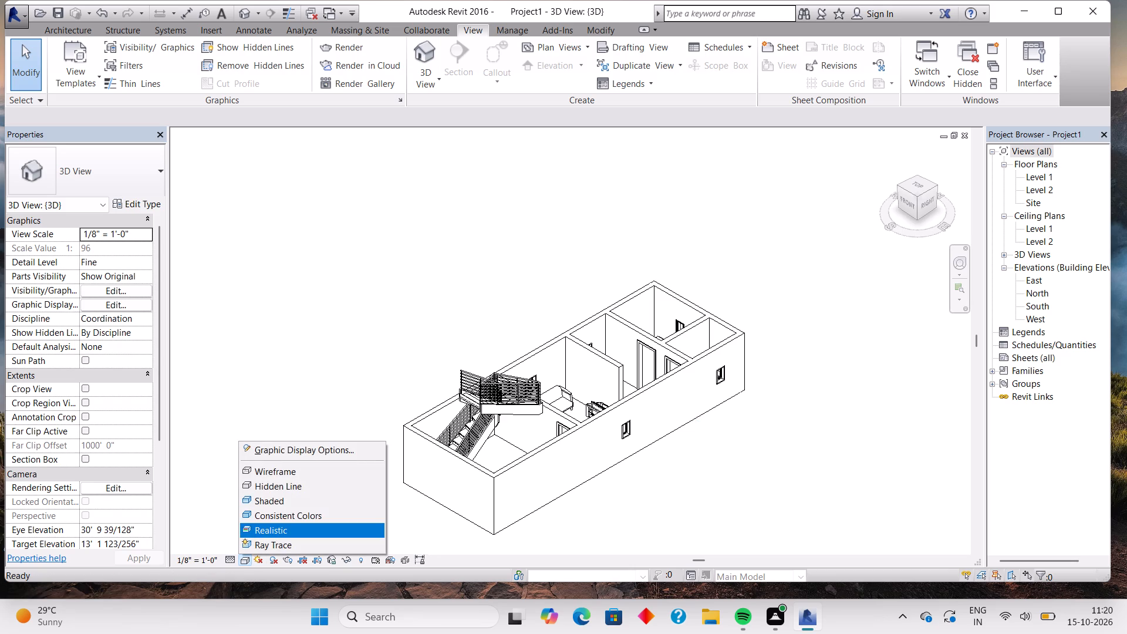
left_click(262, 529)
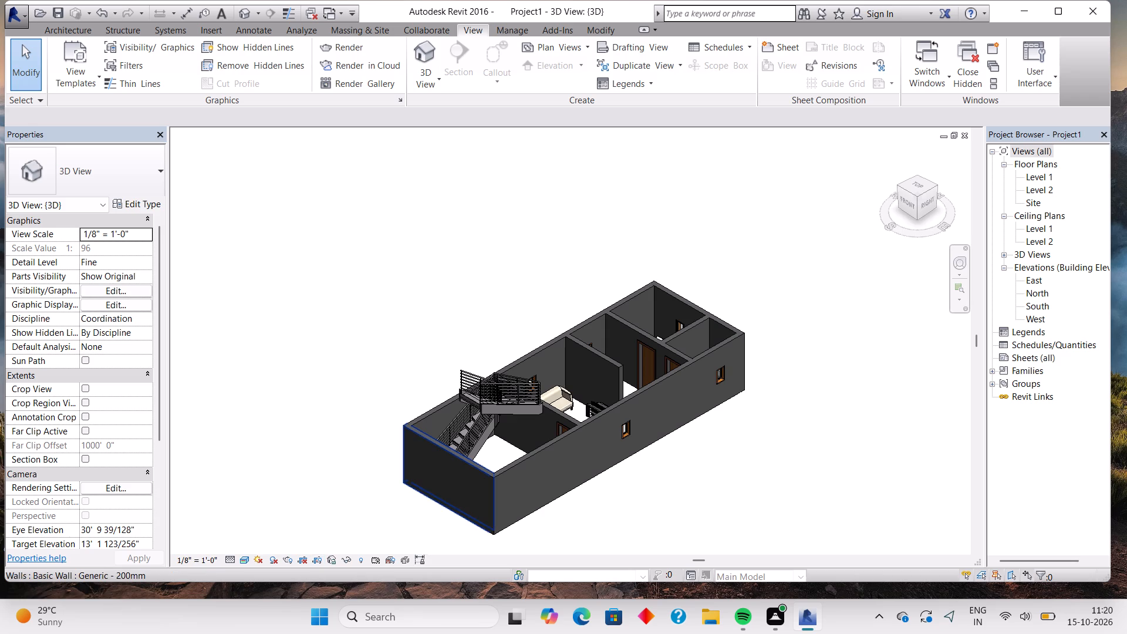
Examine the finished Level 1 model in 3D from all sides, including the stair, furnishings, doors and windows.
middle_click_drag(576, 498, 592, 508)
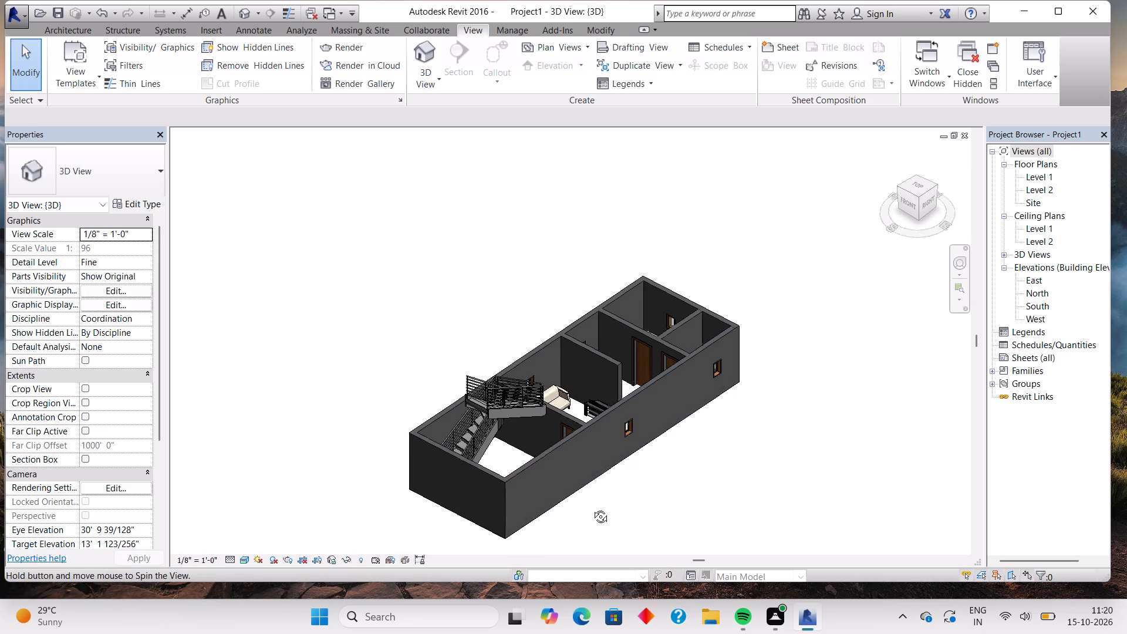
middle_click_drag(592, 508, 662, 588)
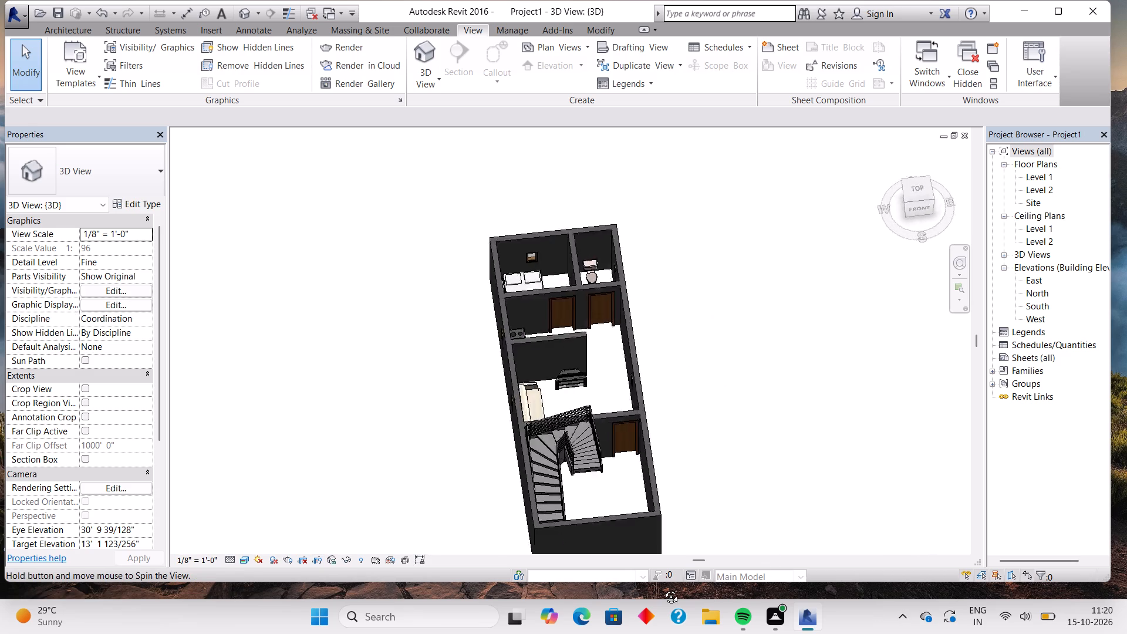
middle_click_drag(662, 588, 568, 586)
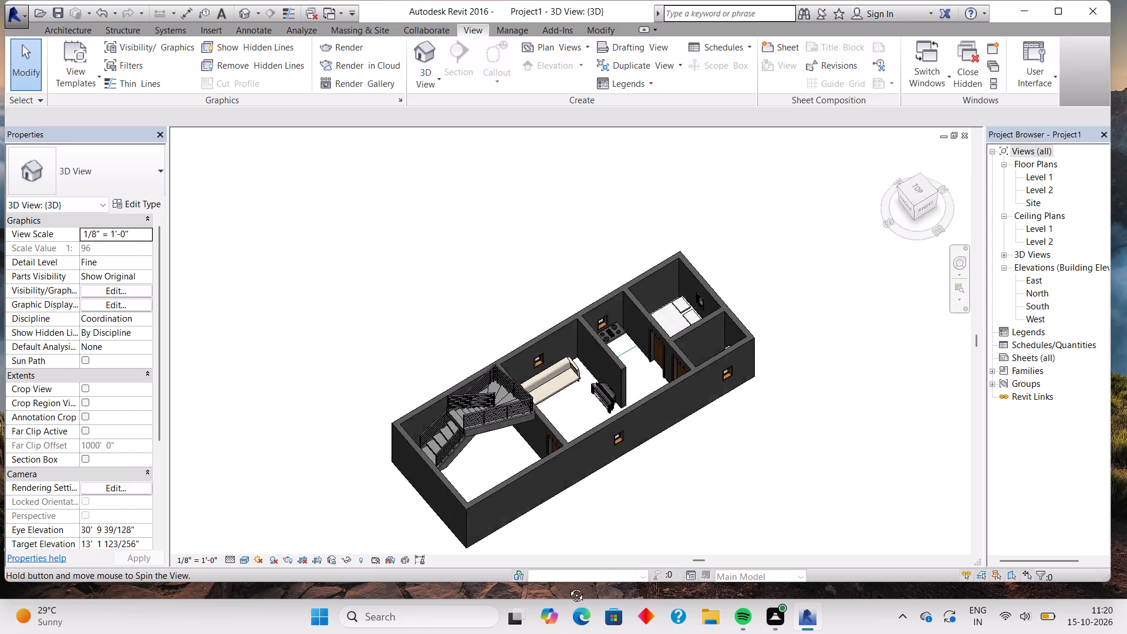
middle_click_drag(568, 586, 595, 576)
scroll(595, 576, "up", 1)
scroll(593, 470, "up", 8)
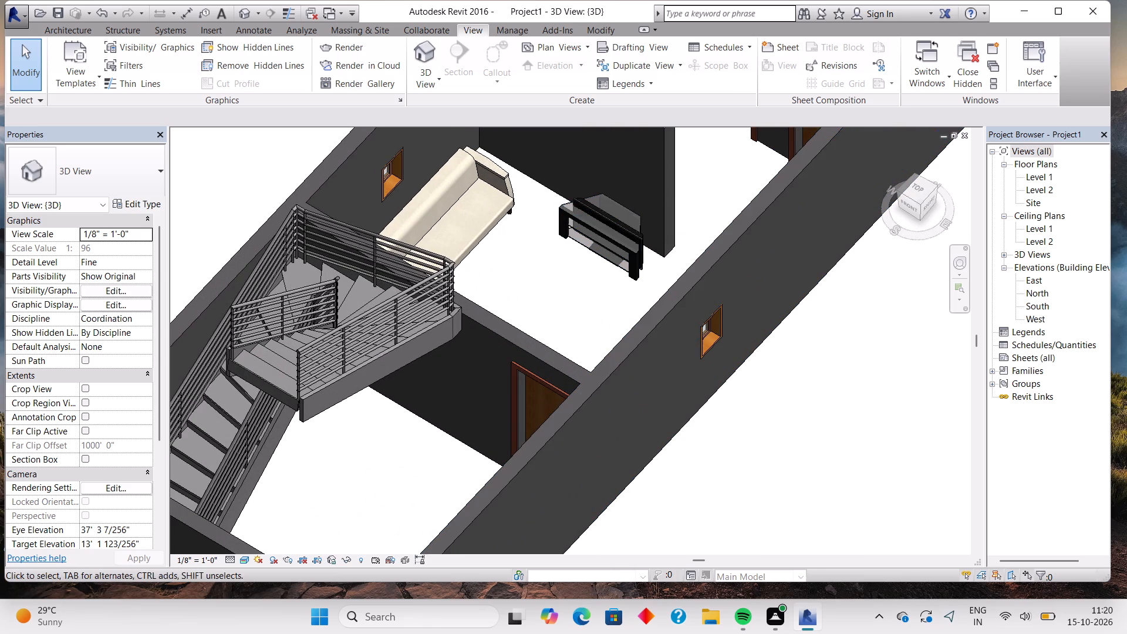
scroll(608, 262, "up", 8)
scroll(608, 262, "down", 3)
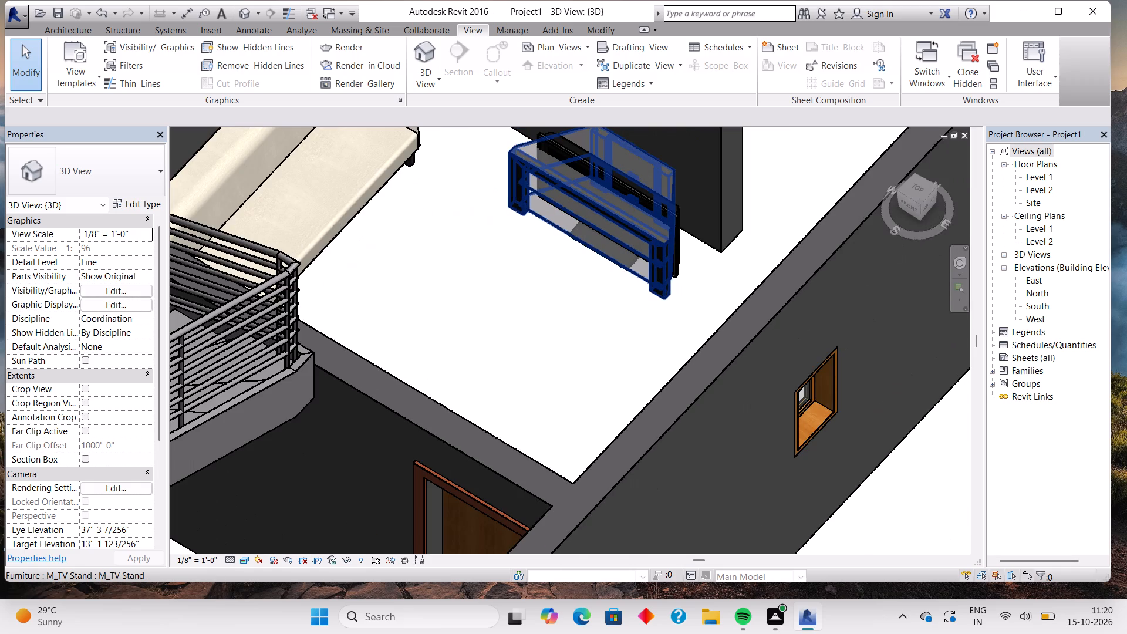
scroll(608, 262, "down", 3)
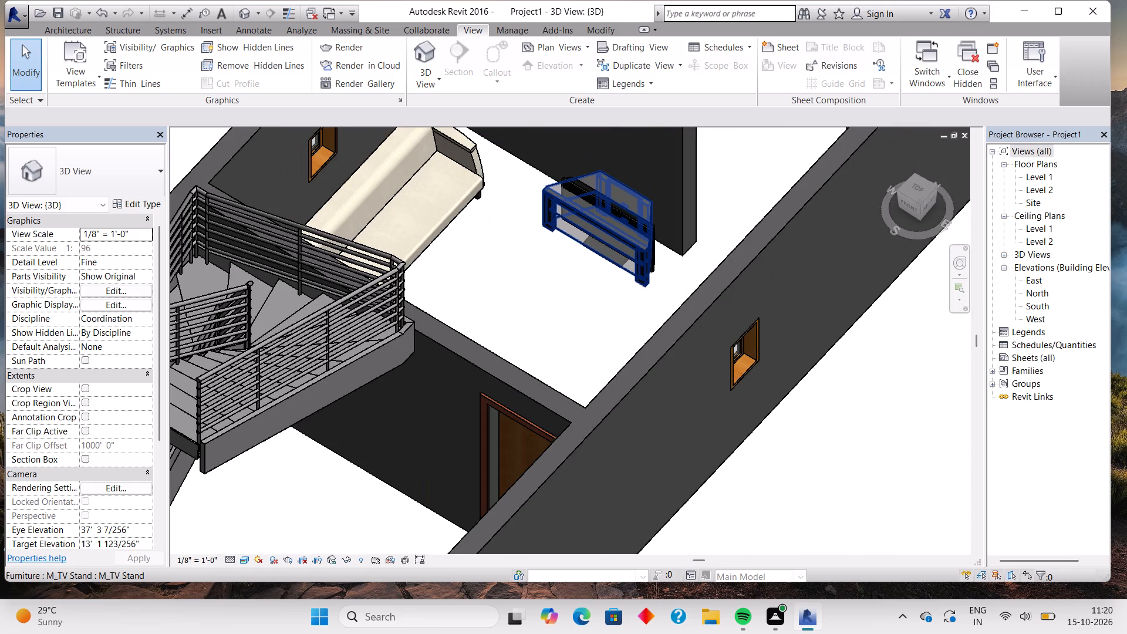
scroll(612, 269, "down", 7)
middle_click_drag(707, 294, 598, 423)
middle_click_drag(726, 380, 699, 402, "shift")
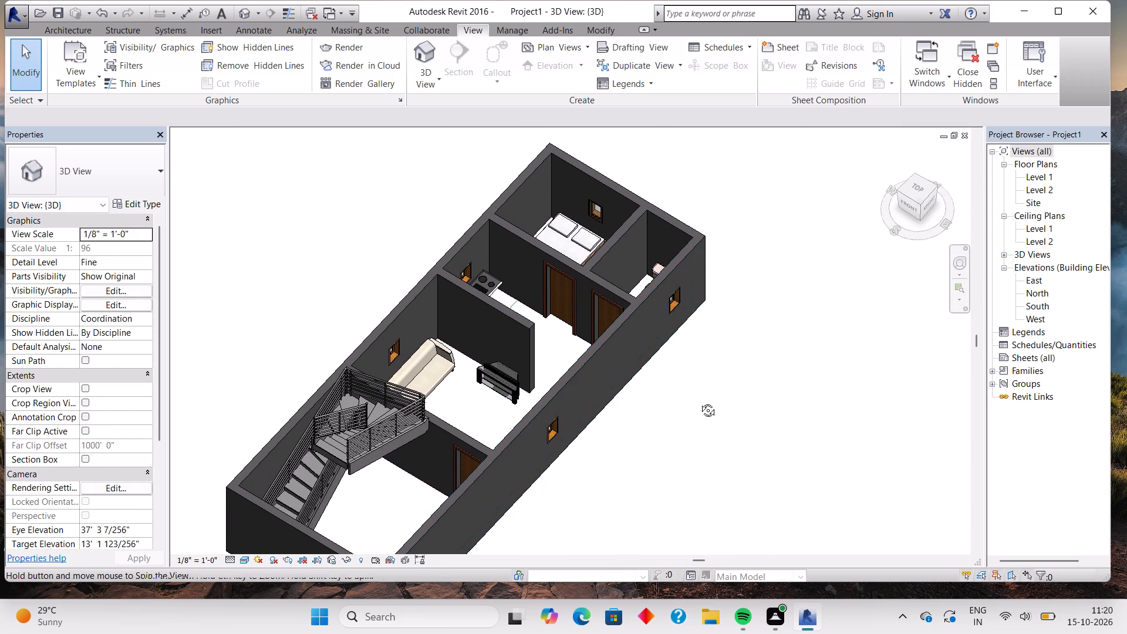
middle_click_drag(699, 402, 609, 323, "shift")
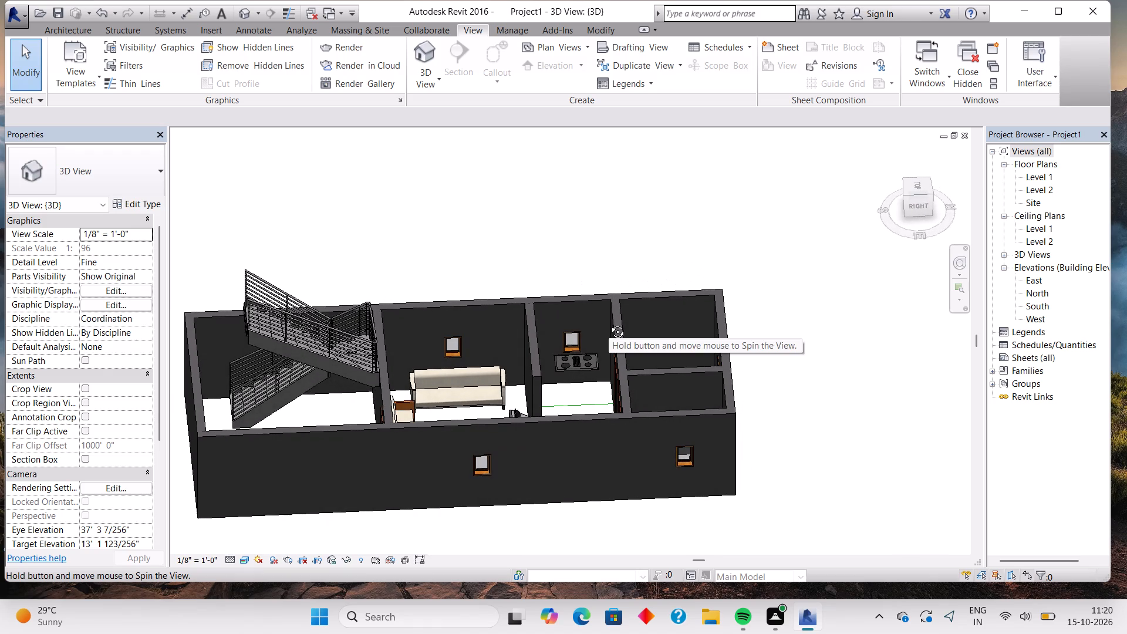
middle_click_drag(609, 323, 595, 440, "shift")
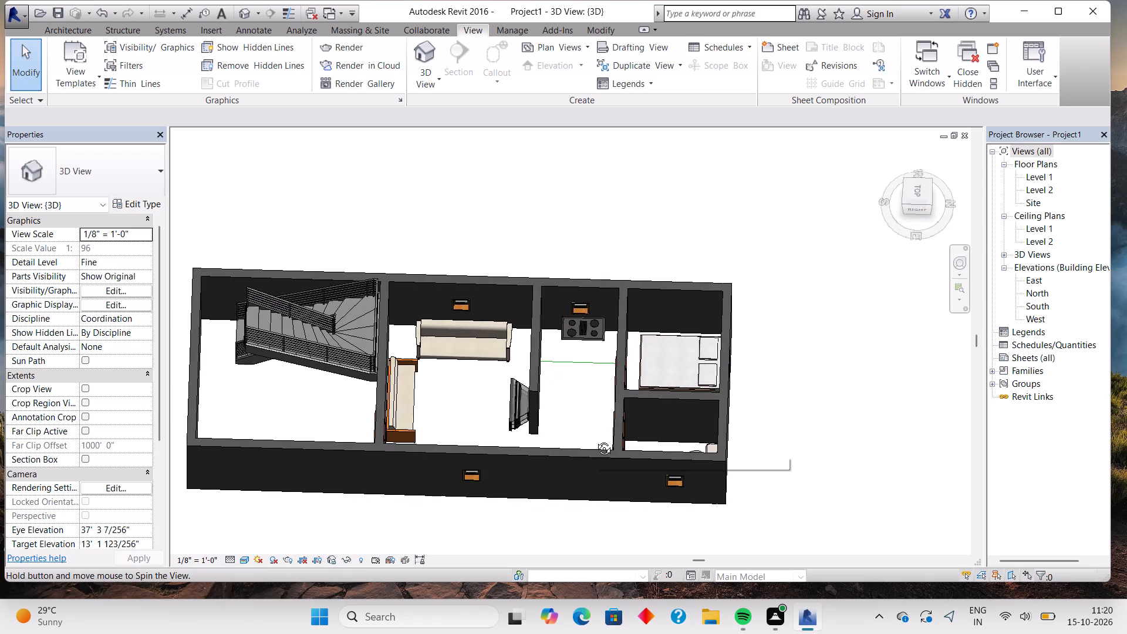
middle_click_drag(595, 440, 784, 391, "shift")
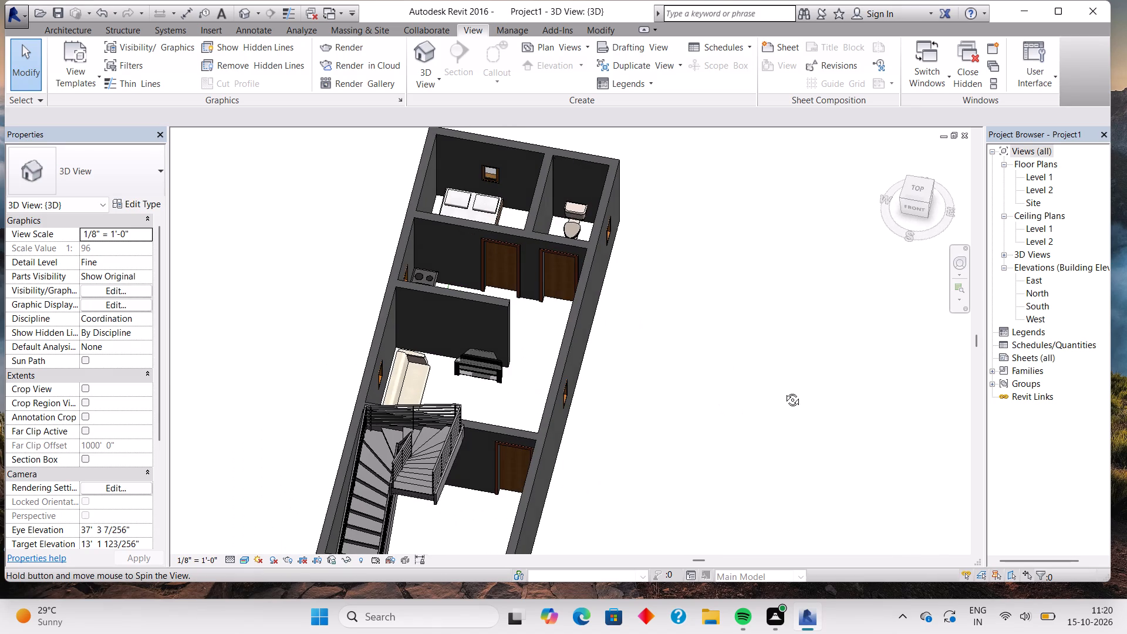
middle_click_drag(784, 391, 704, 478, "shift")
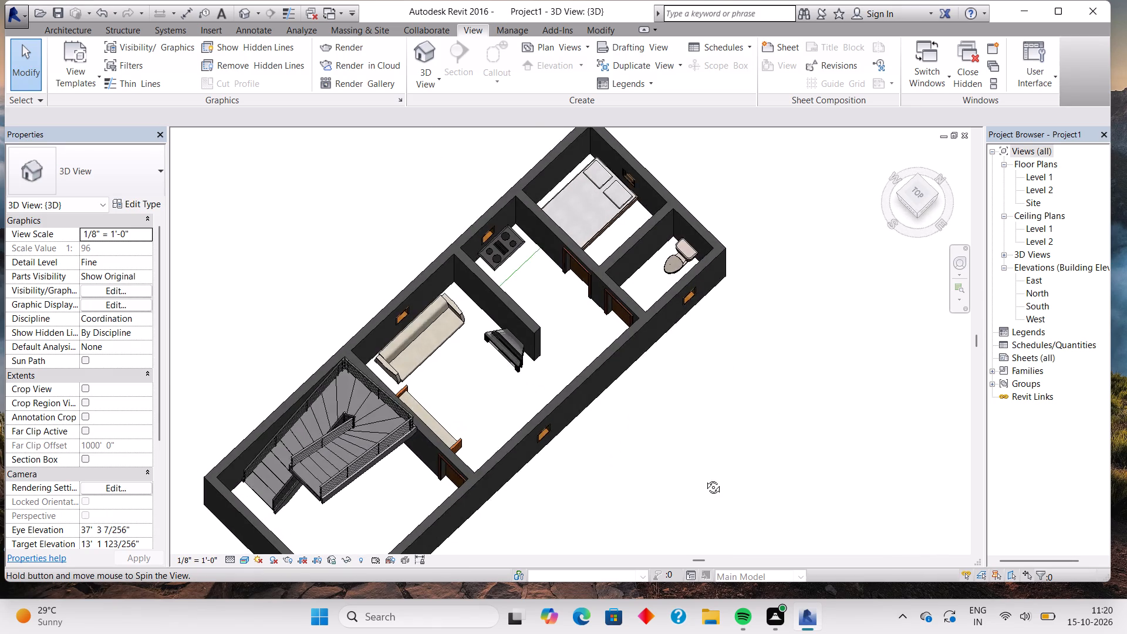
middle_click_drag(704, 478, 797, 374, "shift")
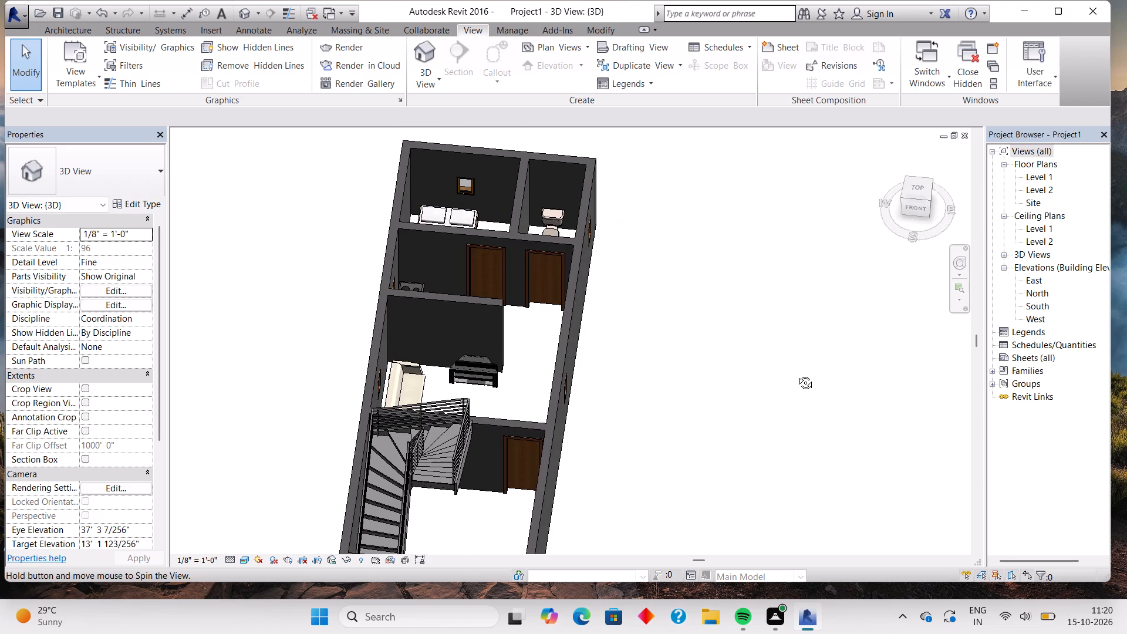
middle_click_drag(797, 374, 856, 335, "shift")
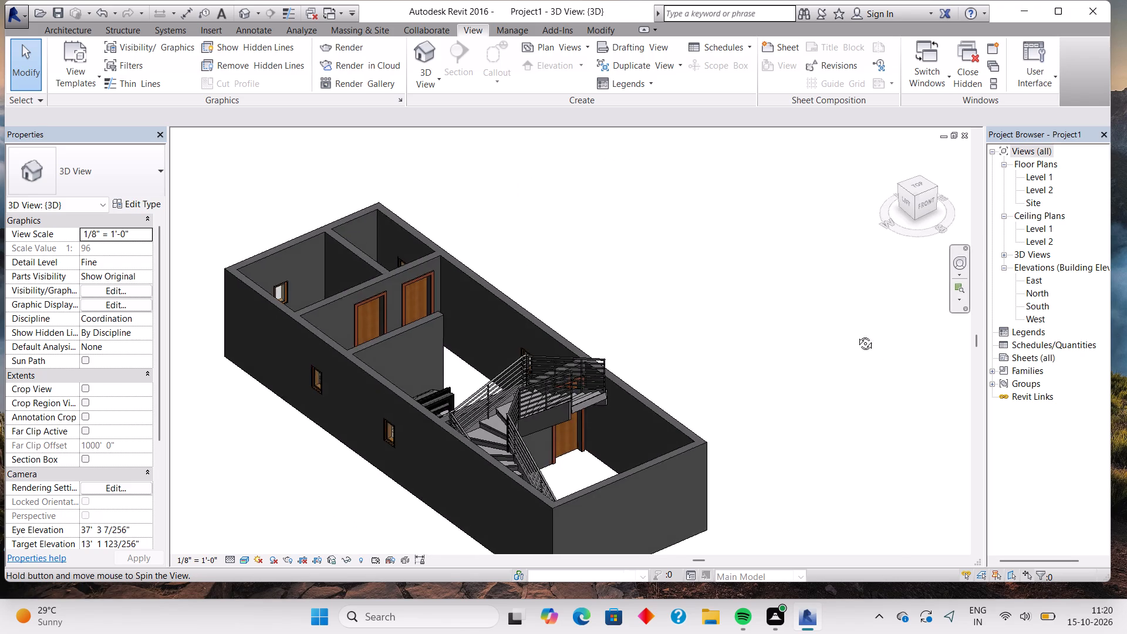
middle_click_drag(856, 335, 718, 350, "shift")
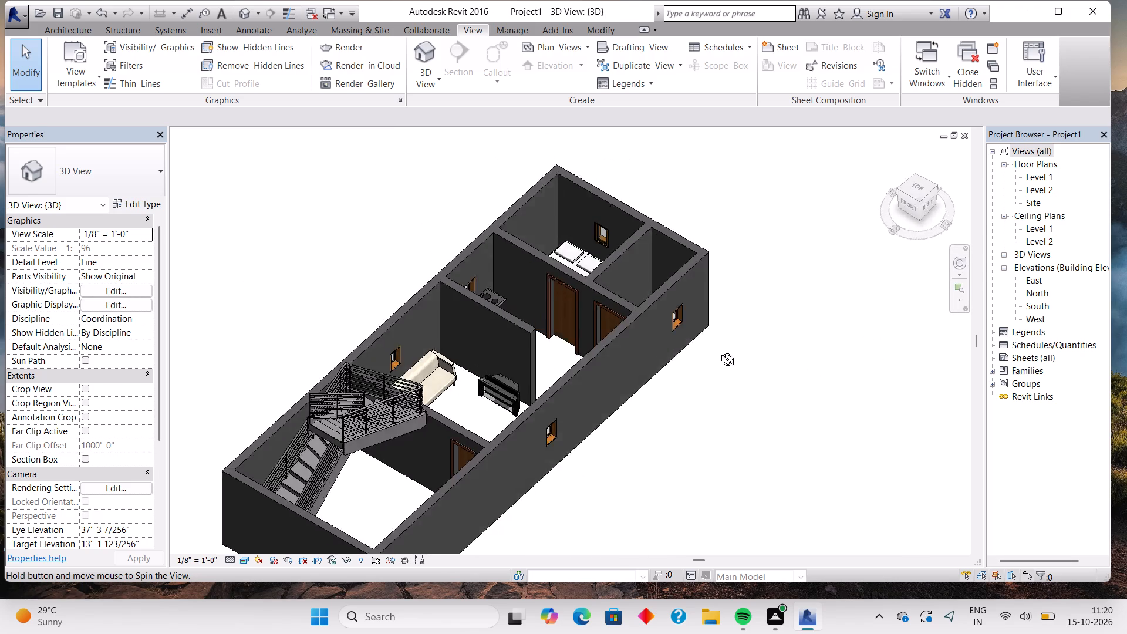
middle_click_drag(718, 350, 511, 324, "shift")
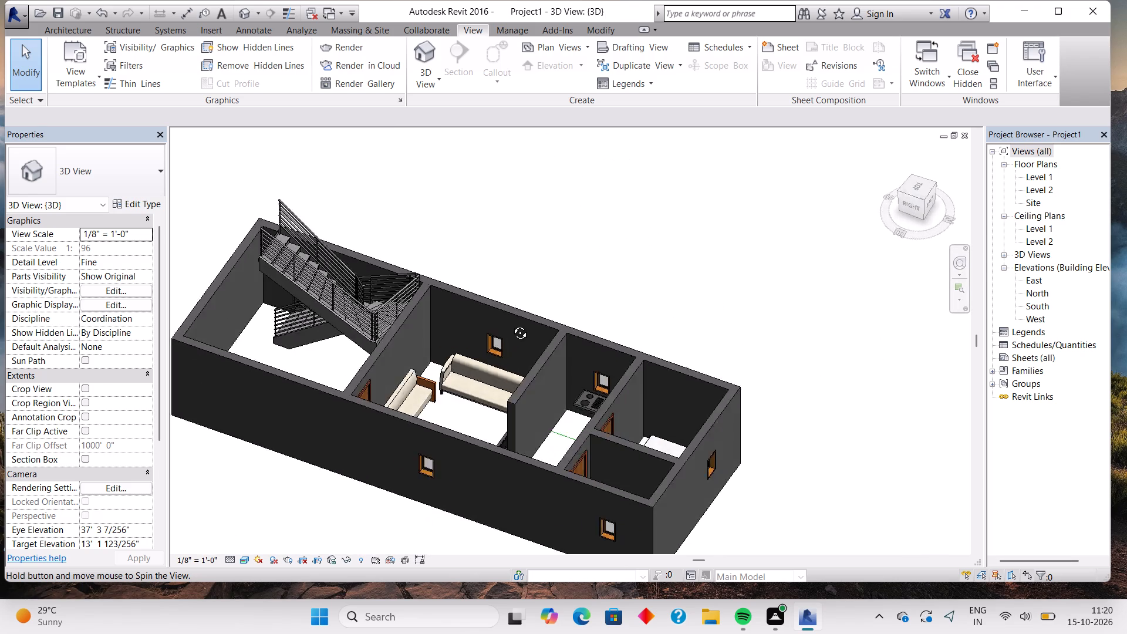
middle_click_drag(511, 324, 327, 318, "shift")
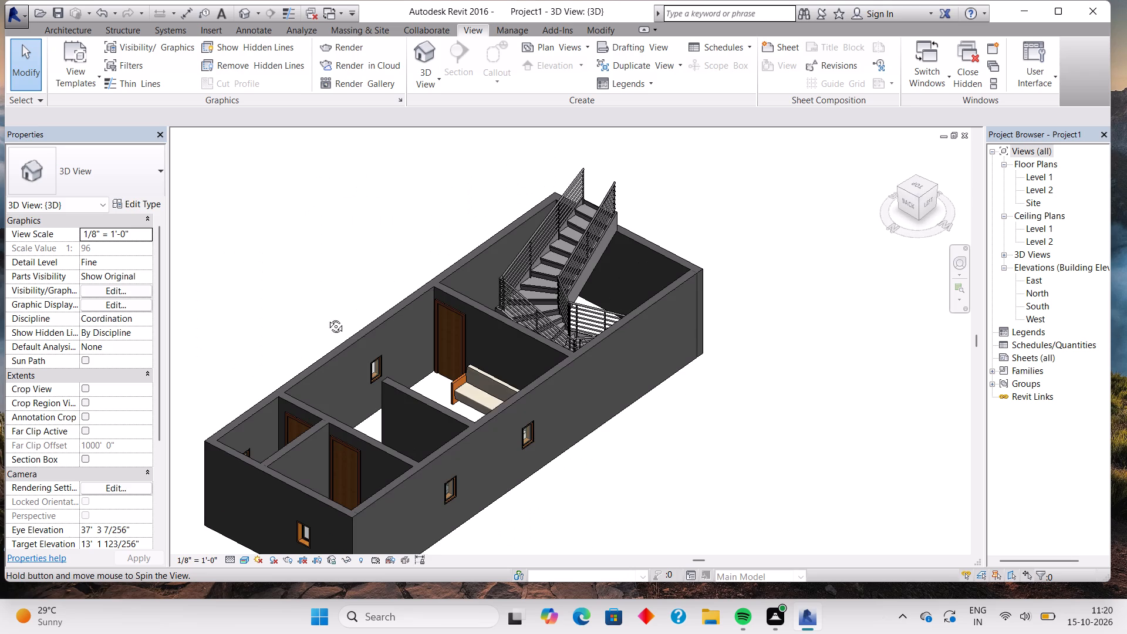
middle_click_drag(327, 318, 488, 395, "shift")
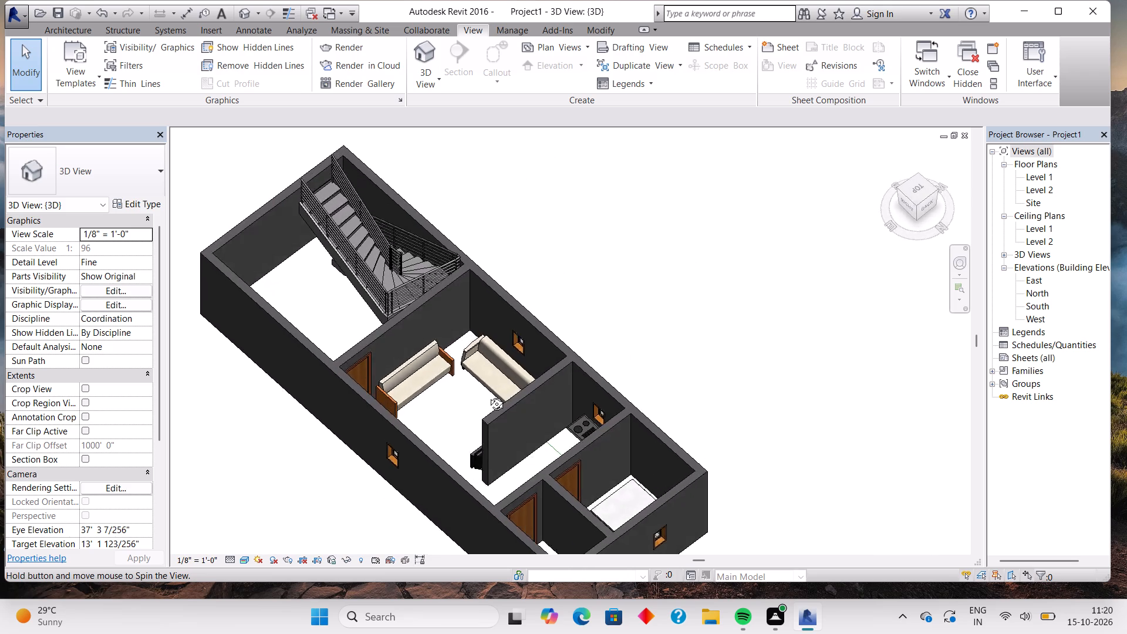
middle_click_drag(488, 395, 653, 383, "shift")
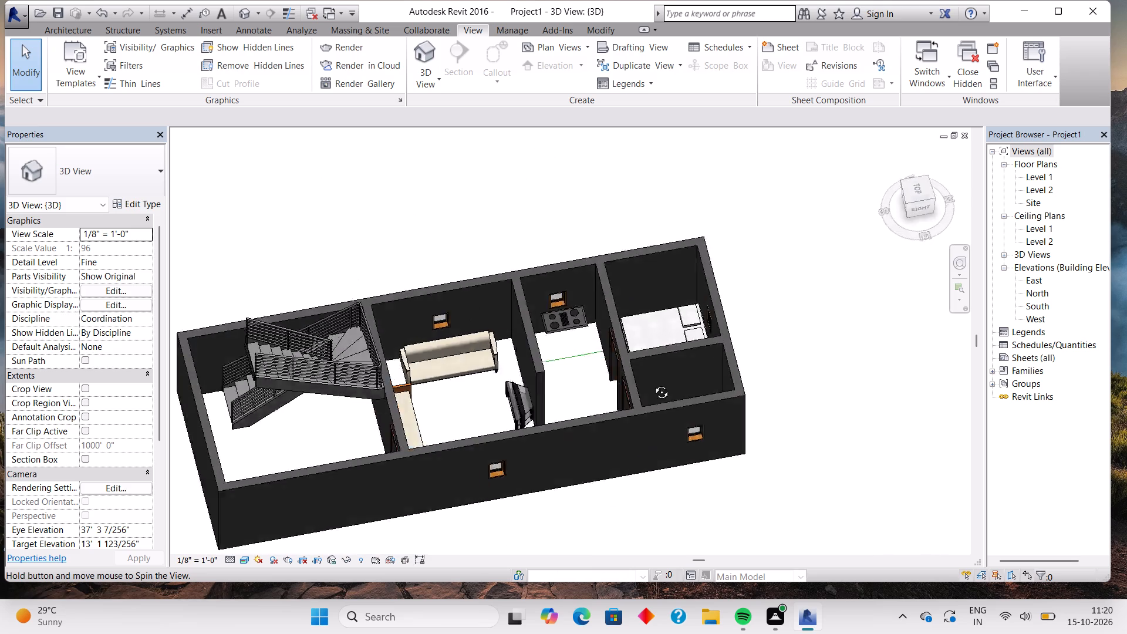
middle_click_drag(653, 383, 818, 359, "shift")
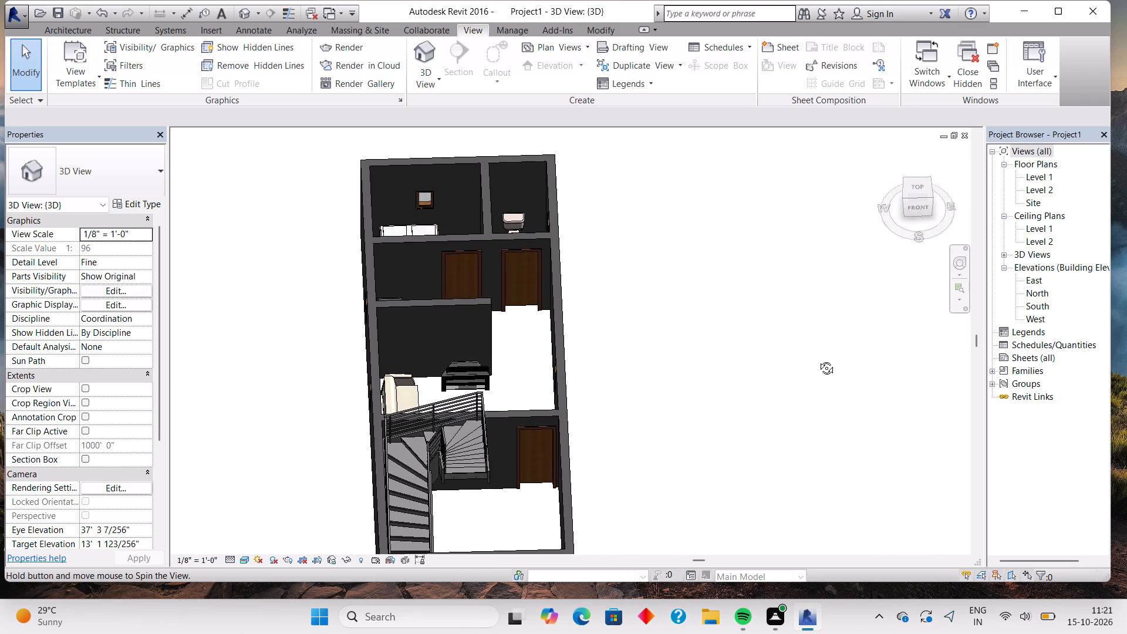
middle_click_drag(818, 359, 799, 471, "shift")
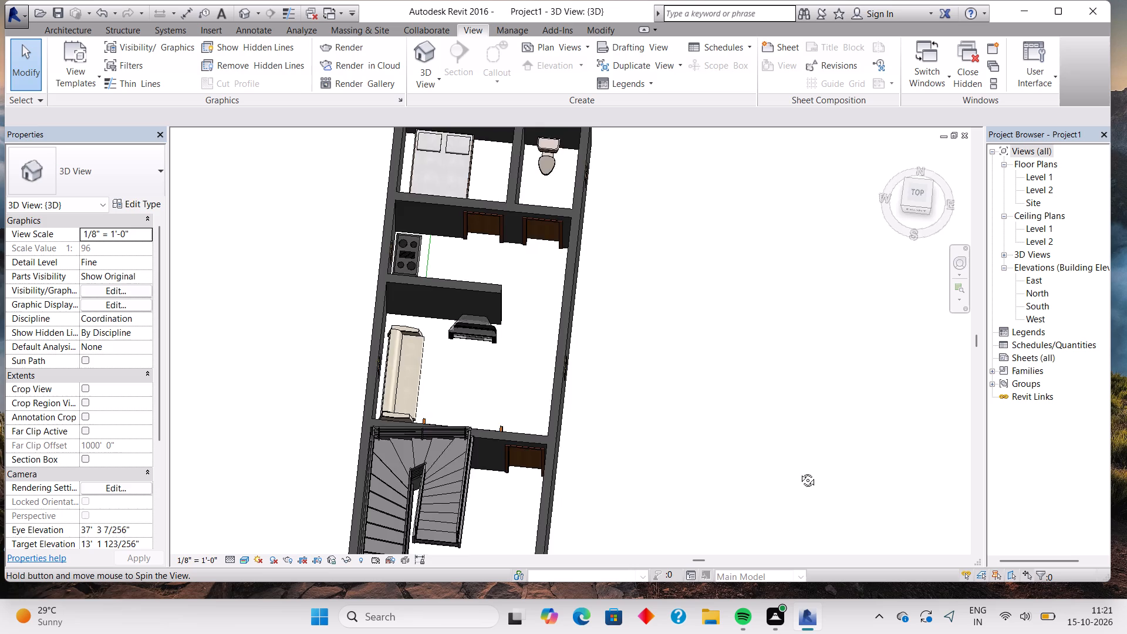
middle_click_drag(799, 471, 622, 437, "shift")
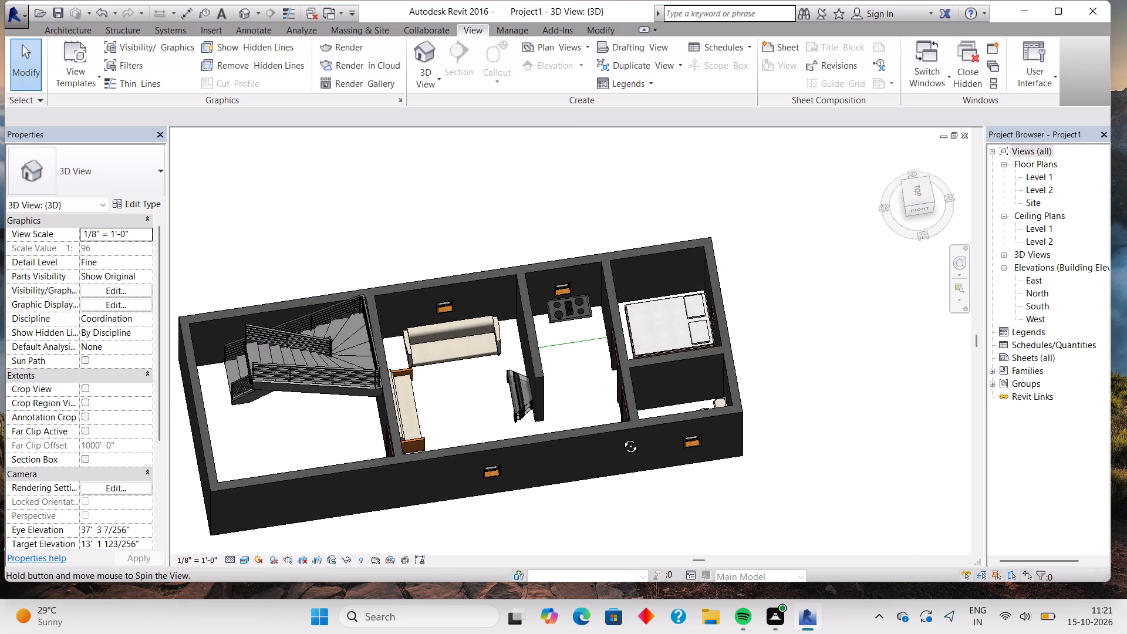
middle_click_drag(622, 437, 443, 417, "shift")
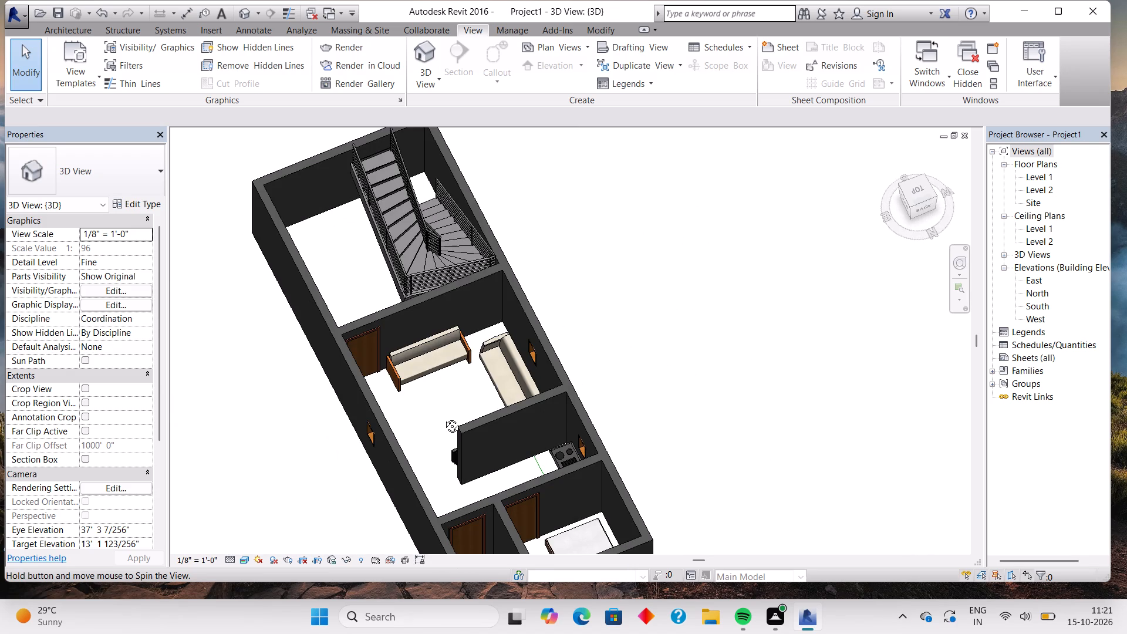
middle_click_drag(443, 417, 579, 403, "shift")
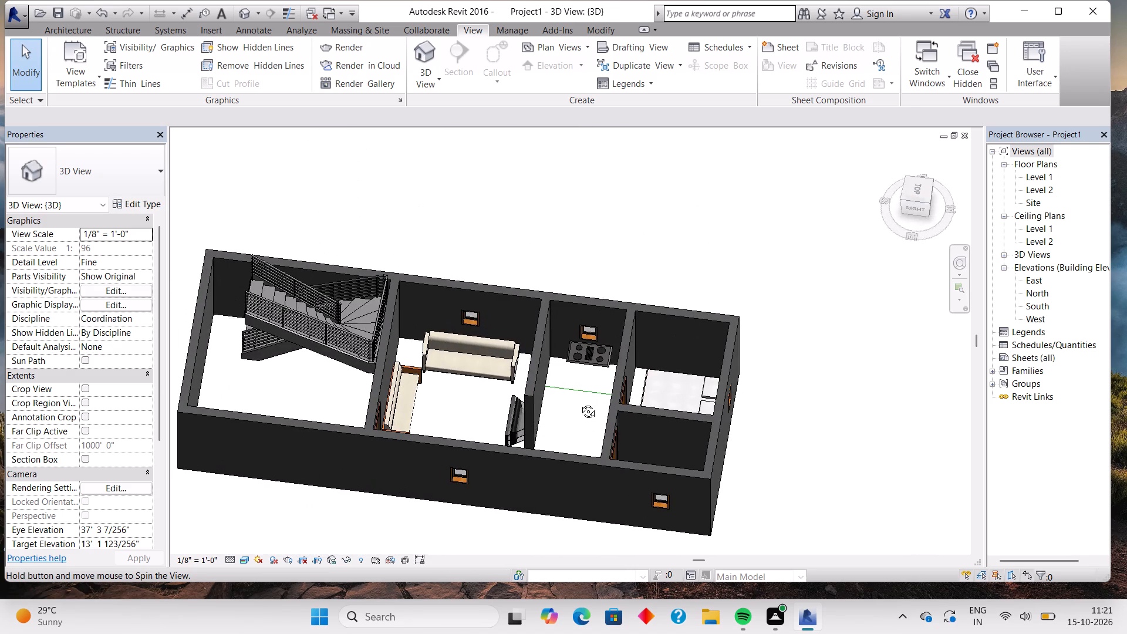
middle_click_drag(579, 403, 651, 400, "shift")
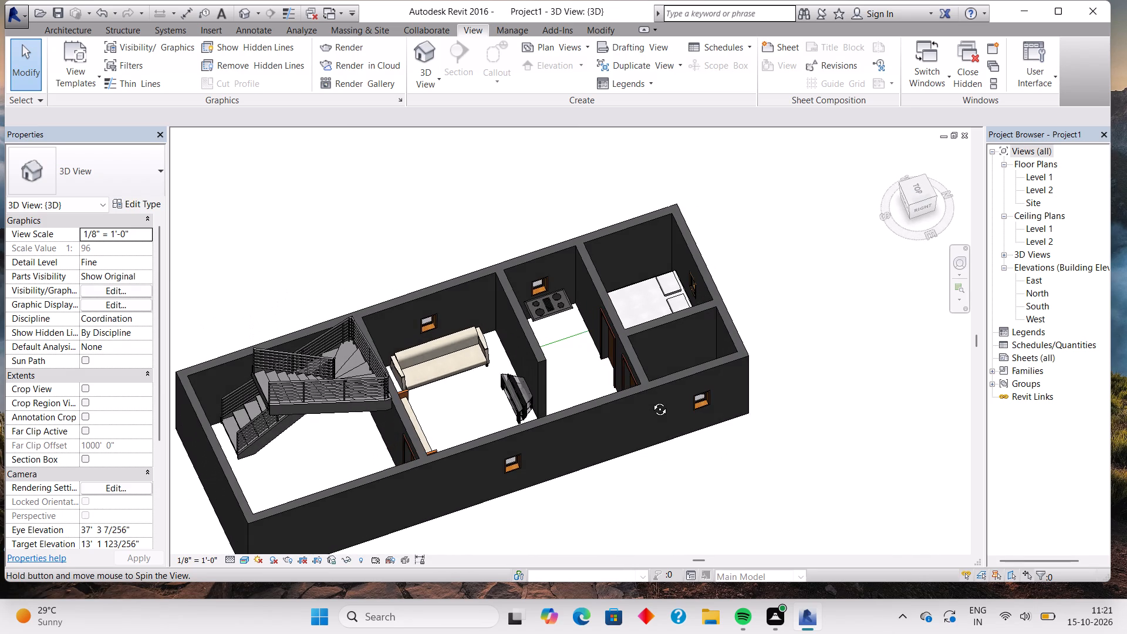
middle_click_drag(651, 400, 436, 416, "shift")
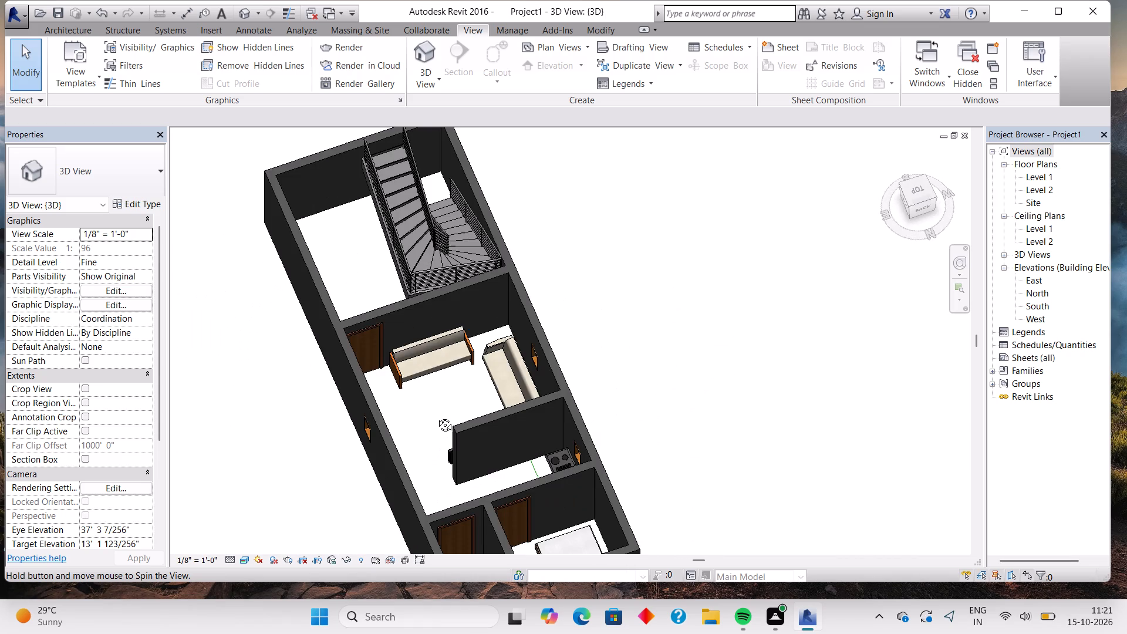
middle_click_drag(436, 416, 273, 403, "shift")
middle_click_drag(273, 403, 298, 412, "shift")
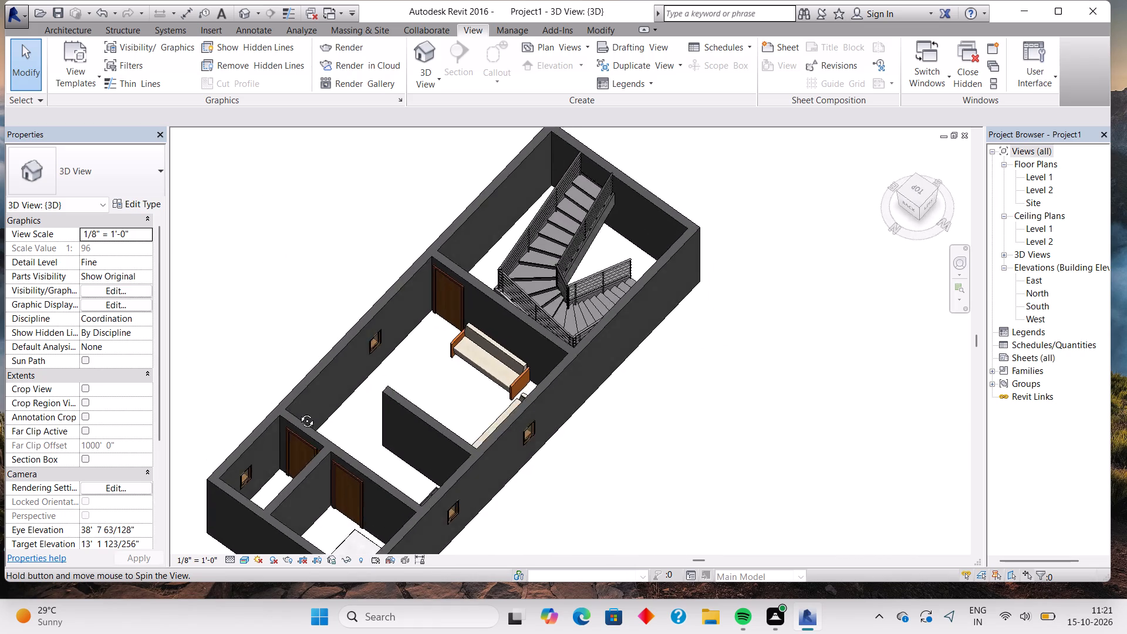
middle_click_drag(298, 412, 766, 329, "shift")
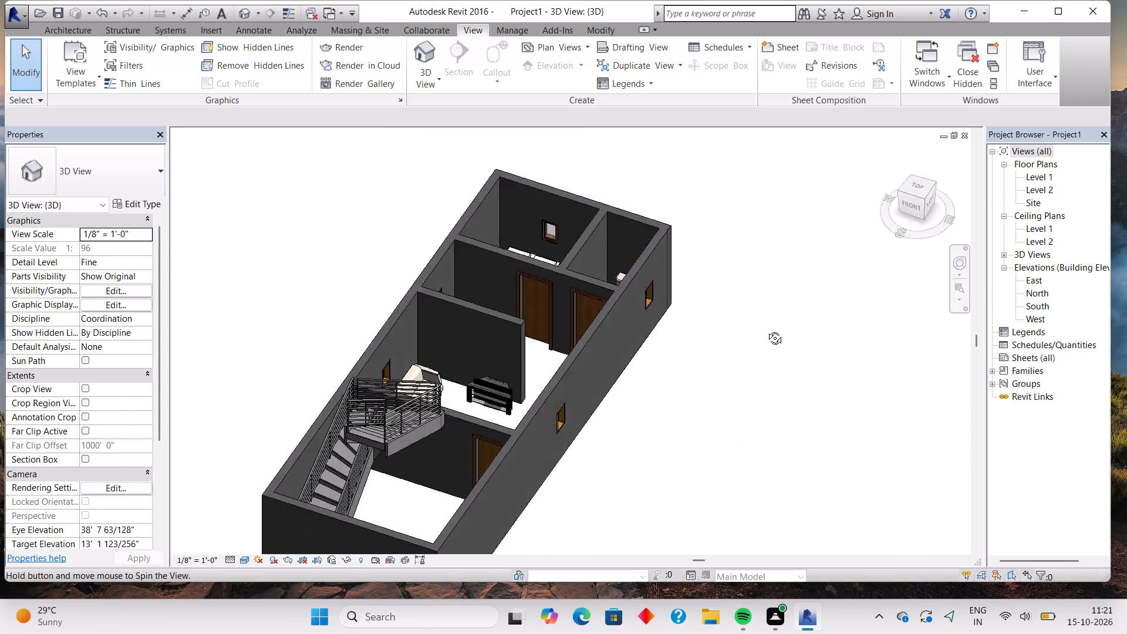
Examine the Level 1 interior in 3D from above and from the east side, including rooms, furnishings and stair.
middle_click_drag(766, 329, 797, 407, "shift")
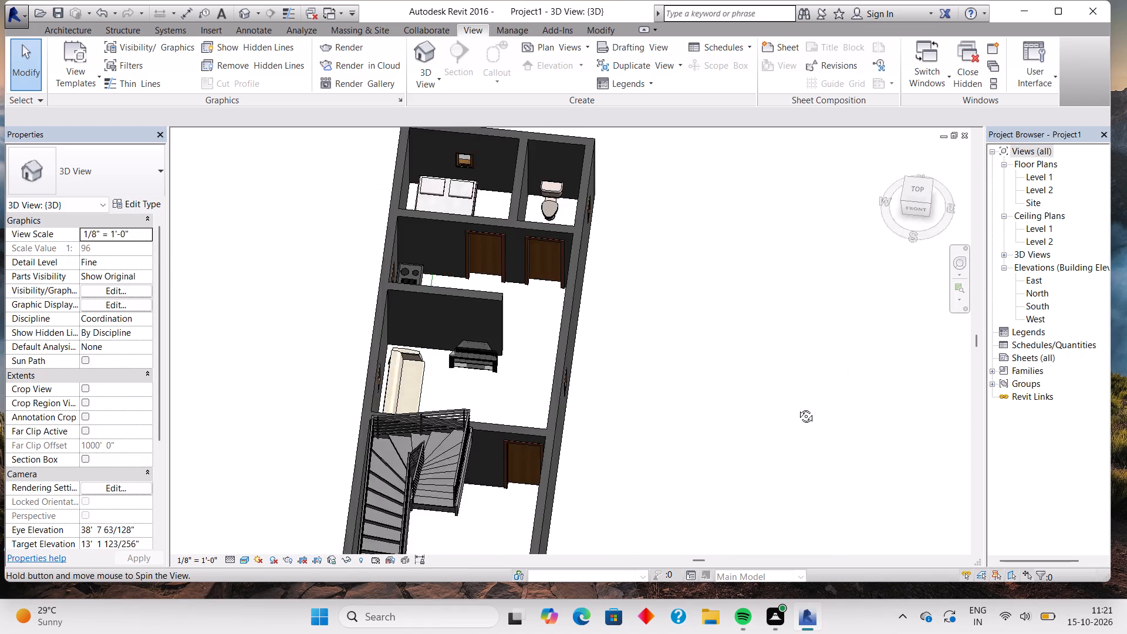
middle_click_drag(797, 407, 753, 382, "shift")
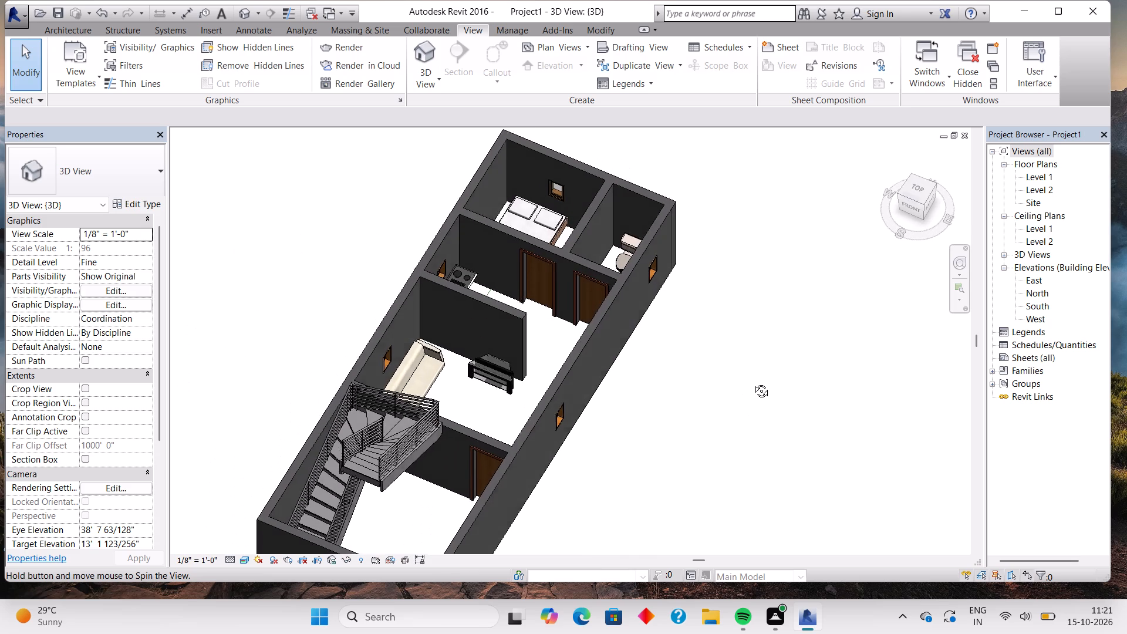
middle_click_drag(753, 382, 757, 451, "shift")
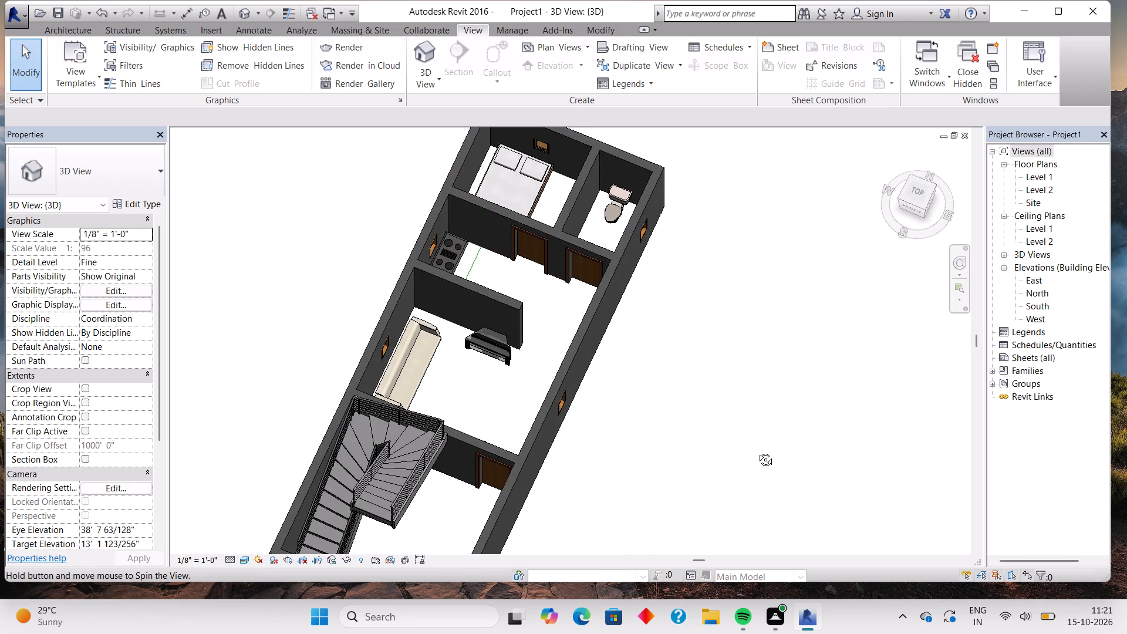
middle_click_drag(757, 451, 757, 452, "shift")
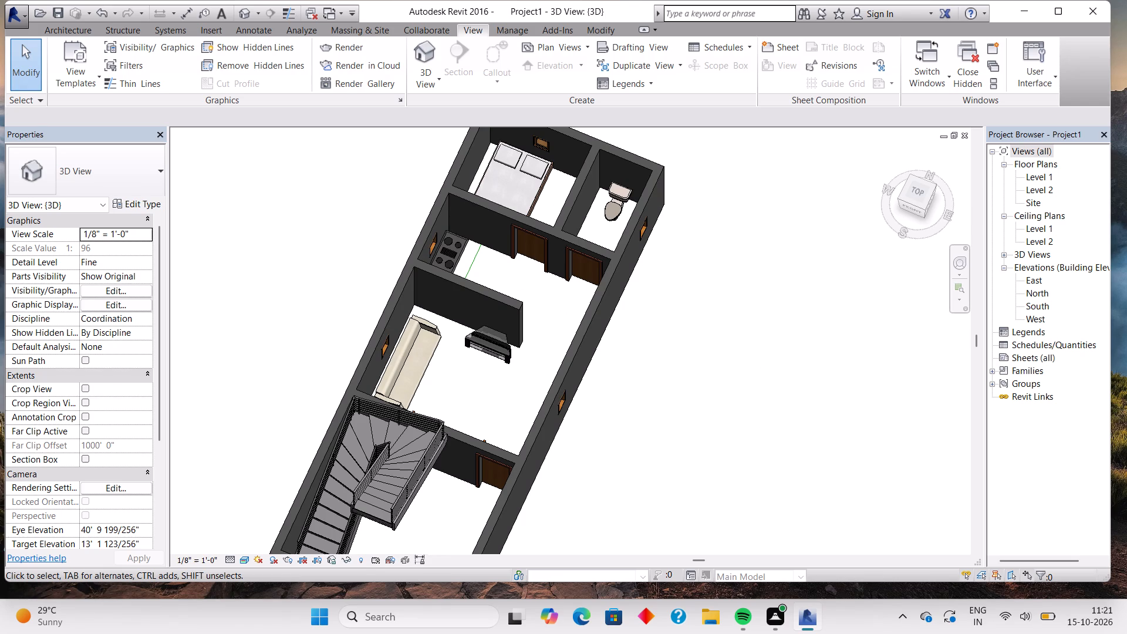
middle_click_drag(718, 449, 571, 389, "shift")
scroll(718, 449, "up", 1, "shift")
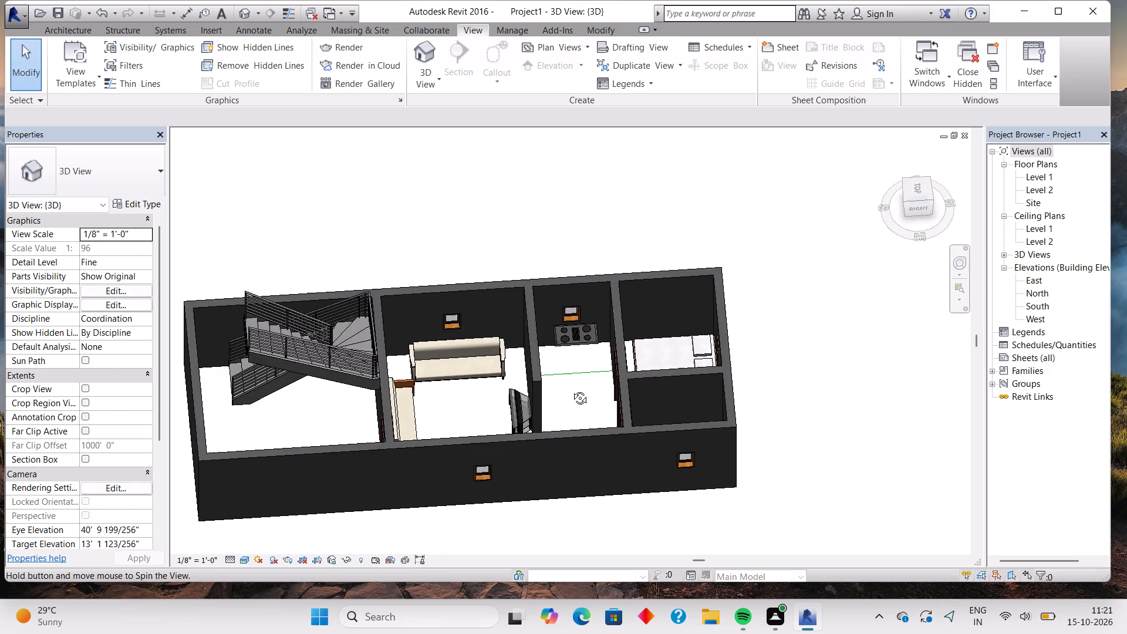
middle_click_drag(571, 389, 571, 389, "shift")
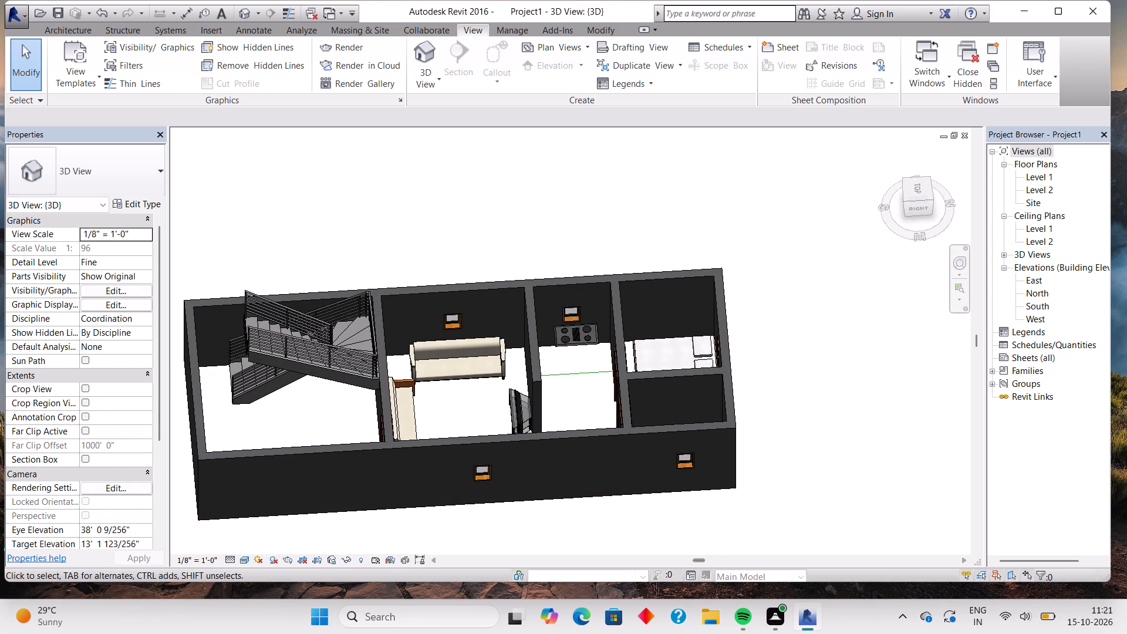
In the Level 1 floor plan, load the M_Door-Double-Flush_Panel double door family from the US Metric Doors library.
double_click(1032, 174)
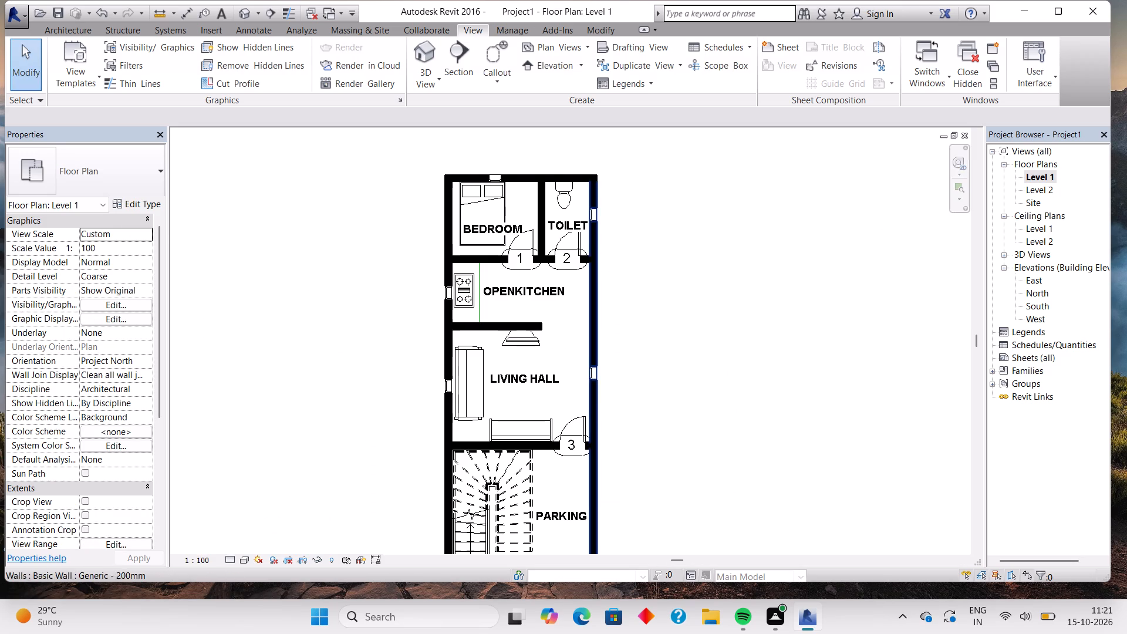
middle_click_drag(608, 439, 675, 287)
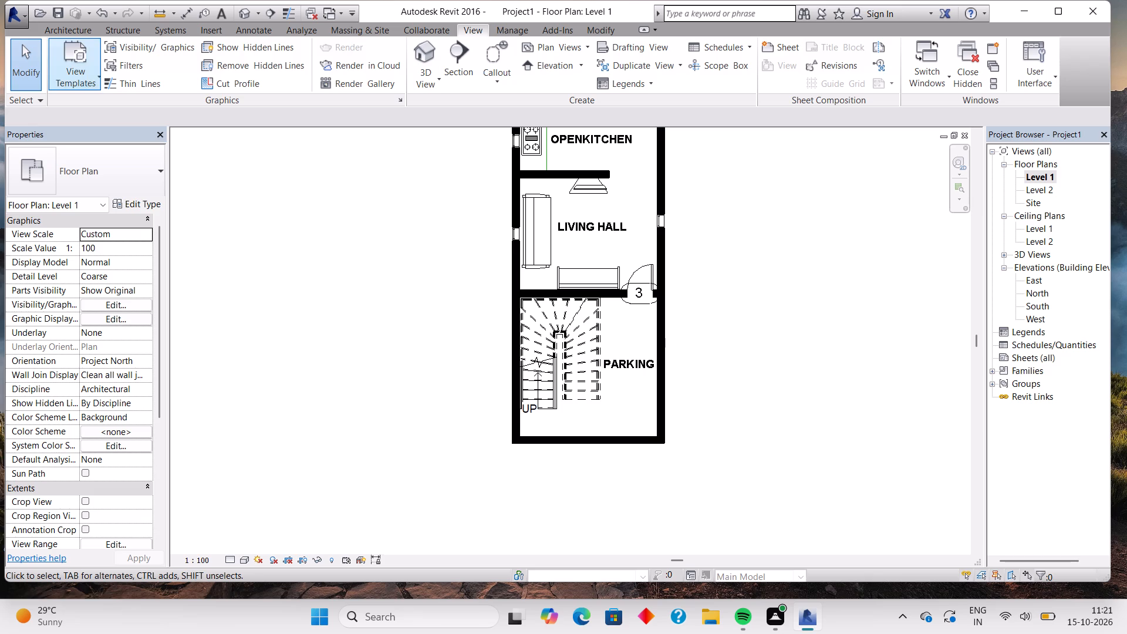
double_click(89, 29)
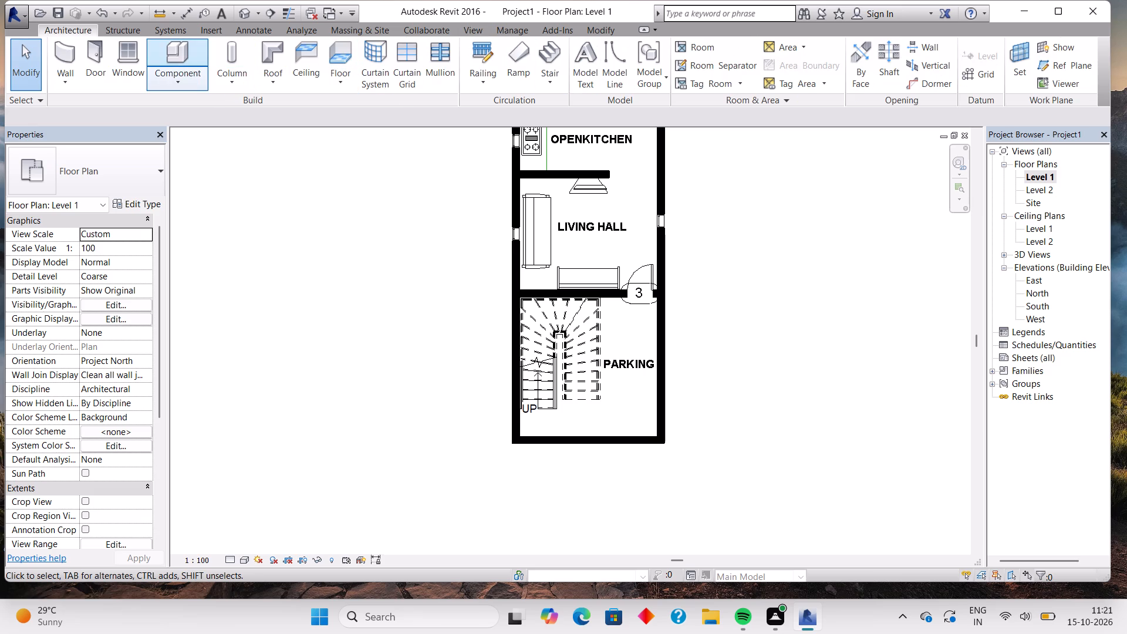
left_click(100, 53)
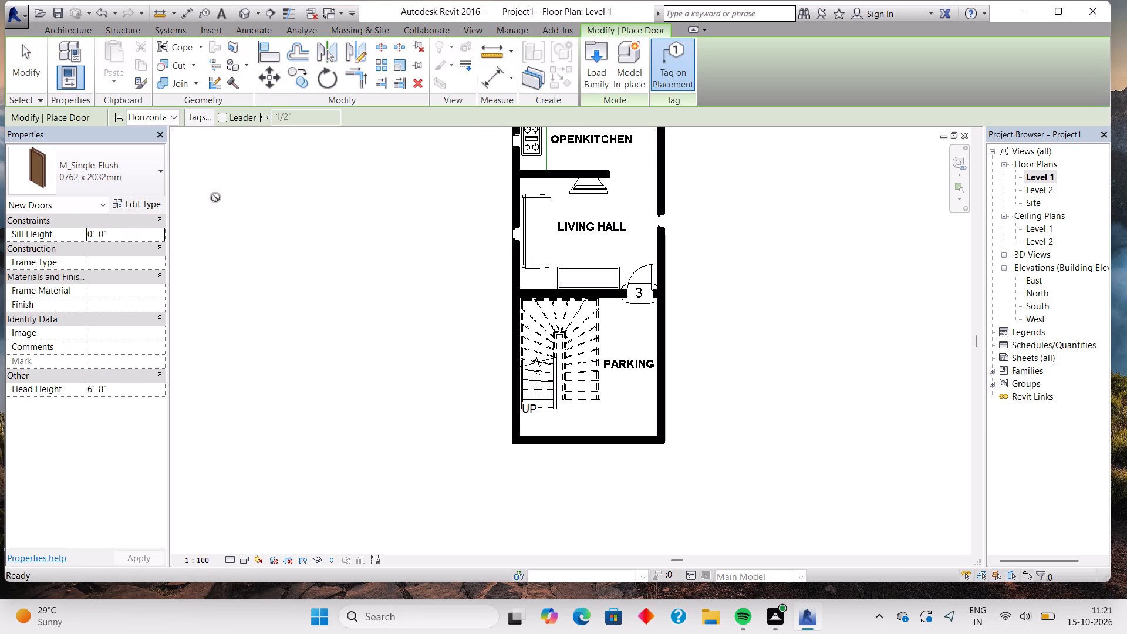
left_click(588, 55)
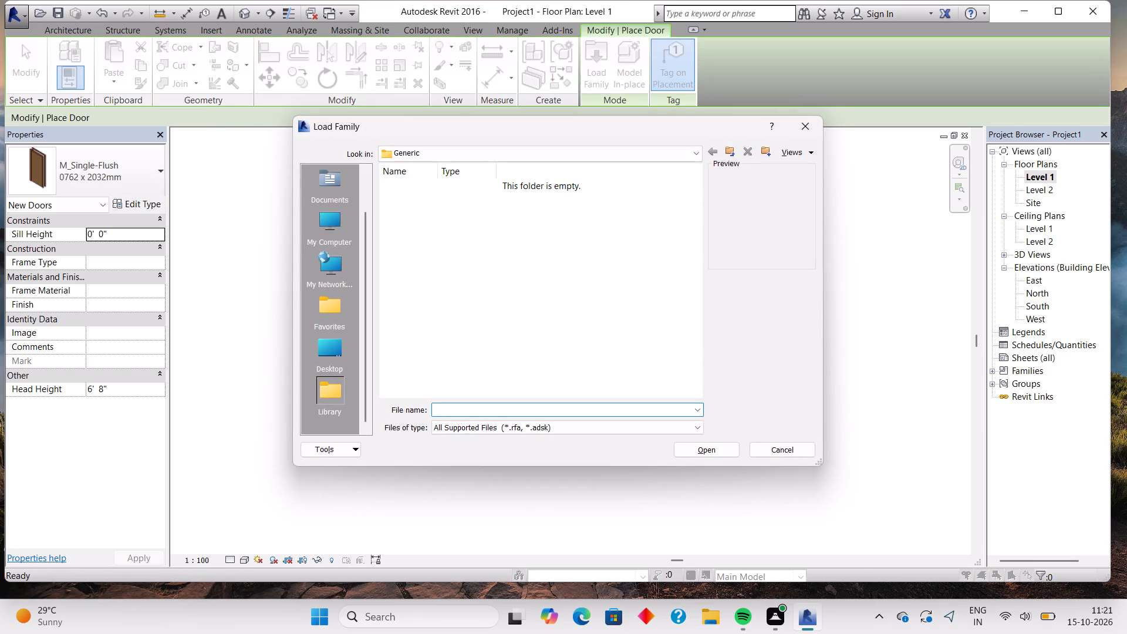
double_click(329, 217)
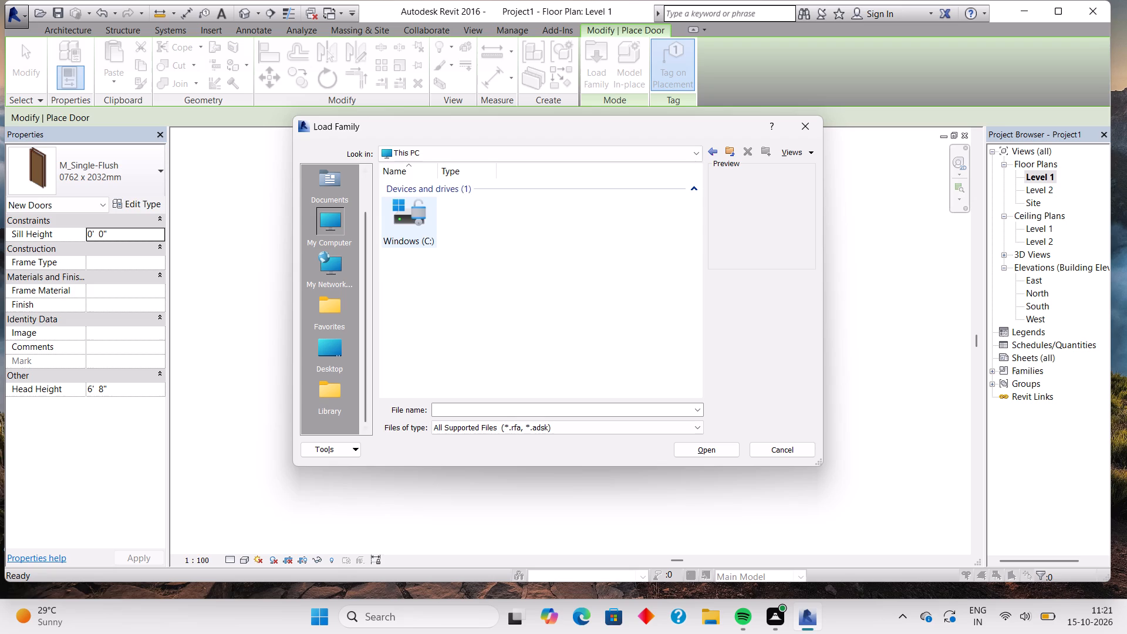
double_click(387, 221)
double_click(470, 204)
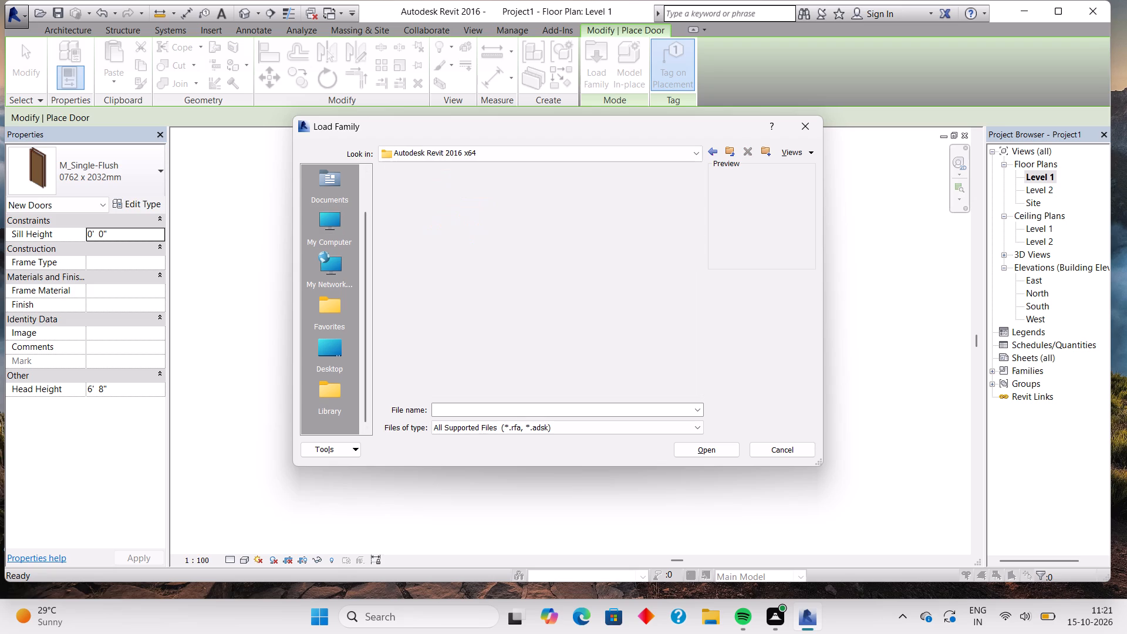
double_click(460, 217)
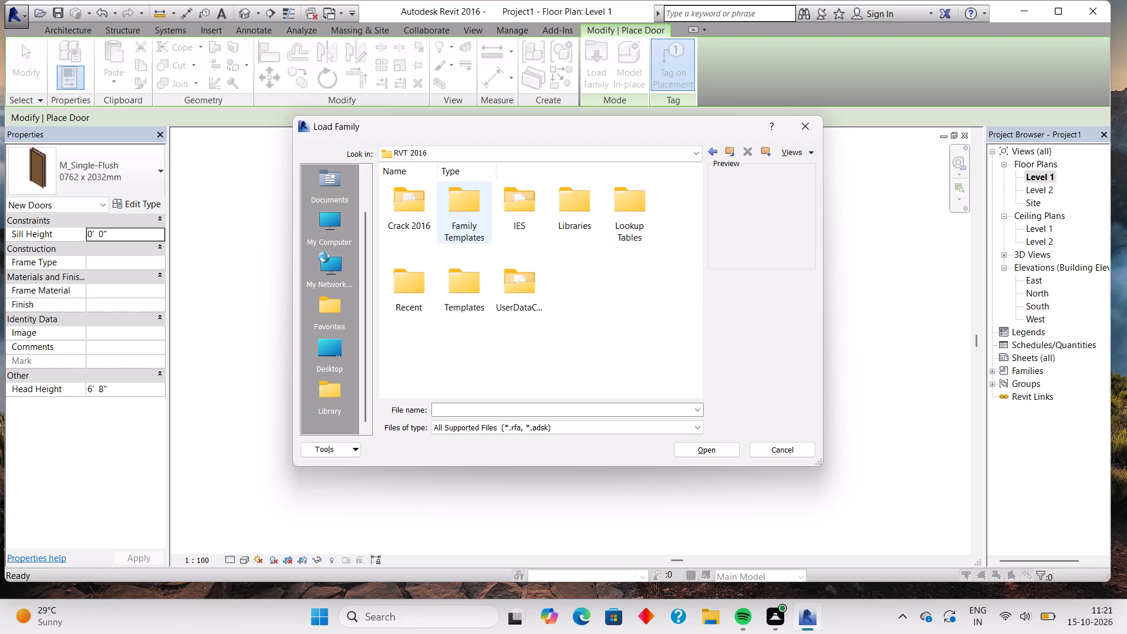
triple_click(569, 207)
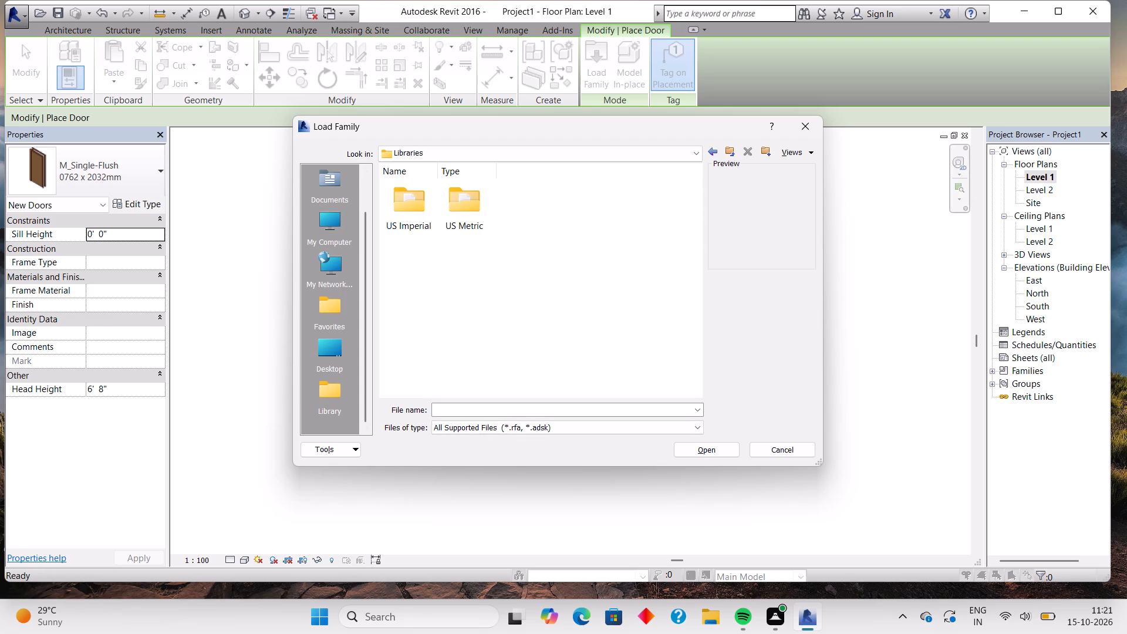
double_click(480, 223)
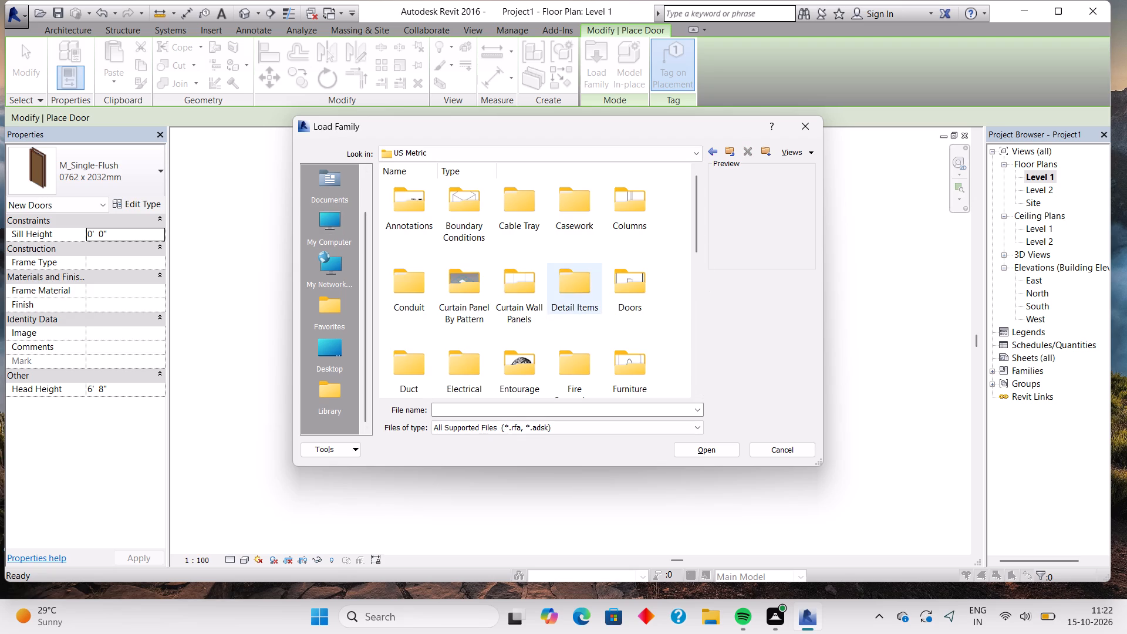
double_click(650, 270)
double_click(507, 284)
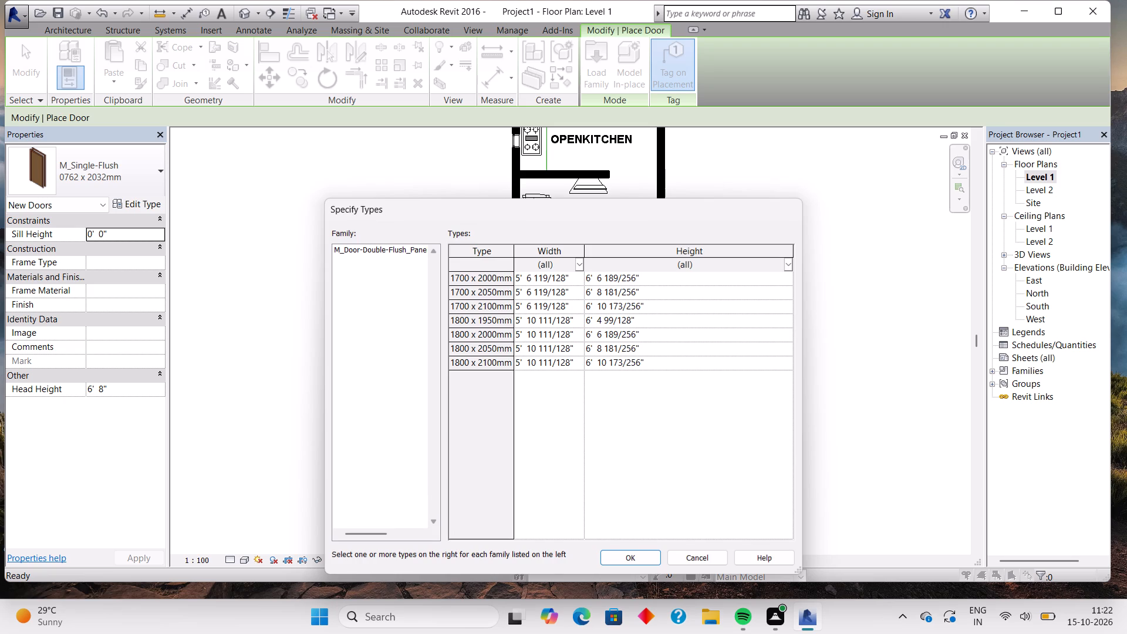
left_click(636, 555)
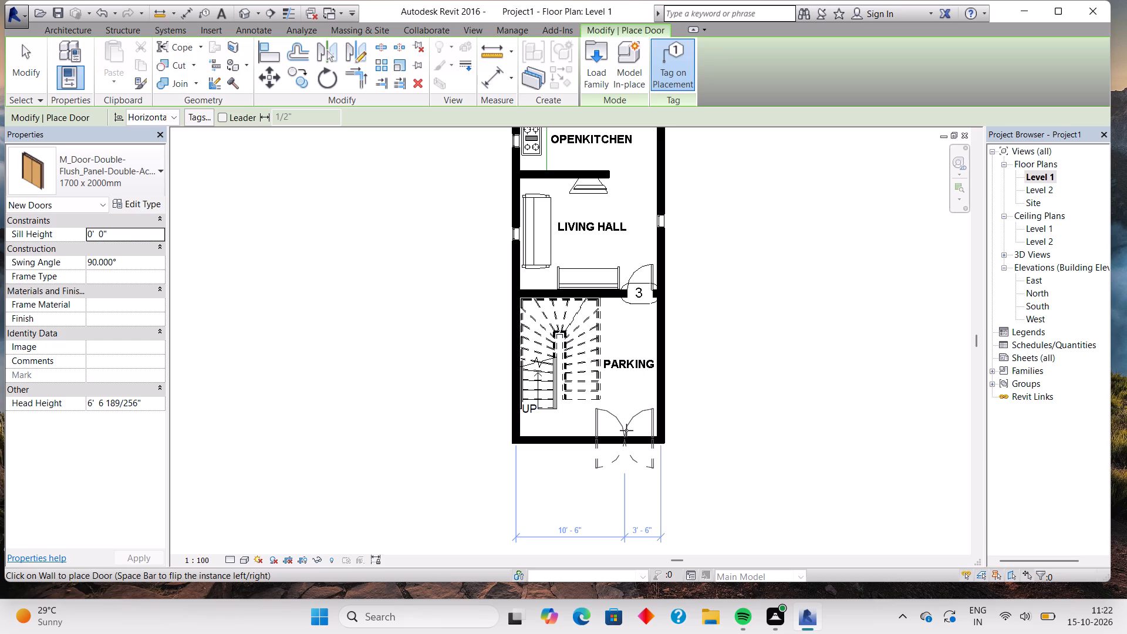
Place a tagged 1700 x 2000mm double door in the parking area's south exterior wall, centred about 3' 6" from the east wall.
left_click(626, 430)
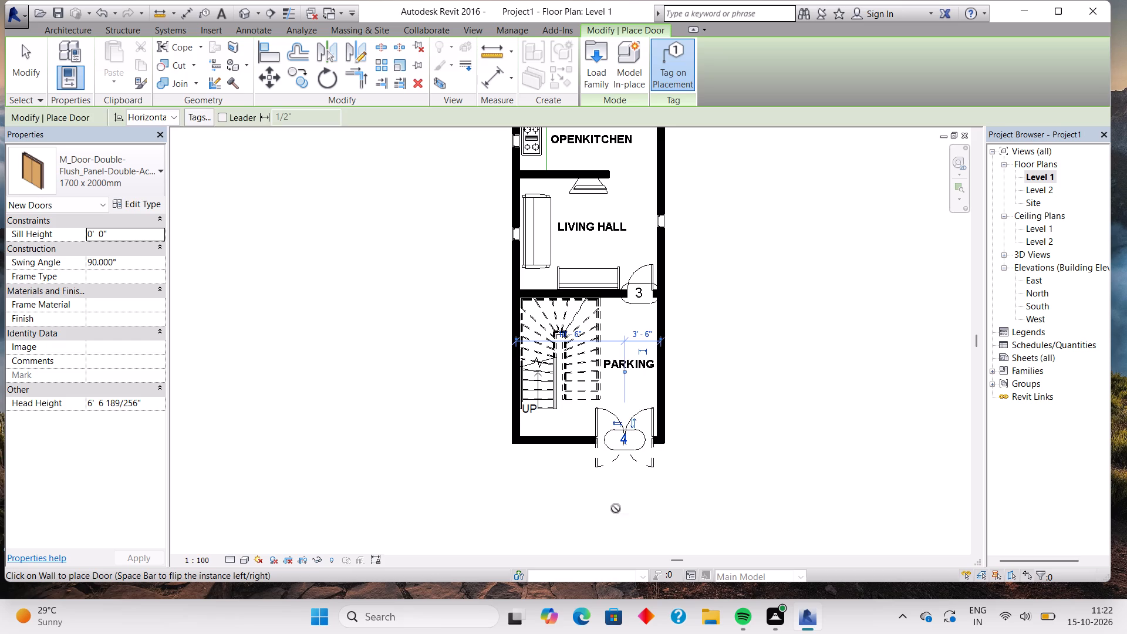
key("Escape")
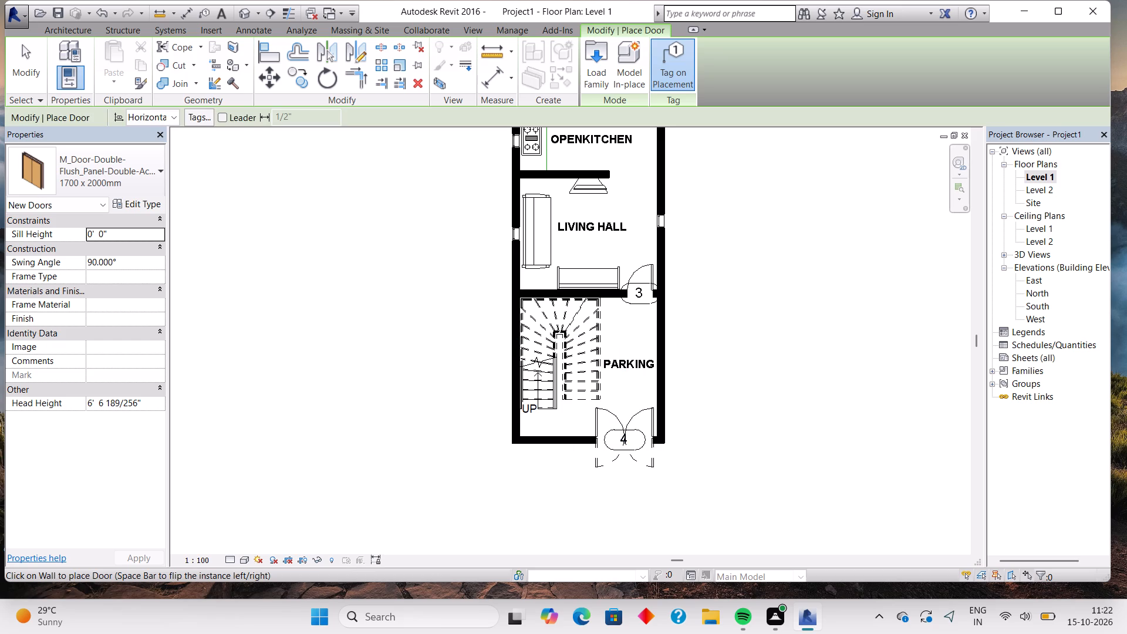
Examine the parking entrance's double door and the rest of the building in the 3D view.
left_click(470, 32)
left_click(427, 43)
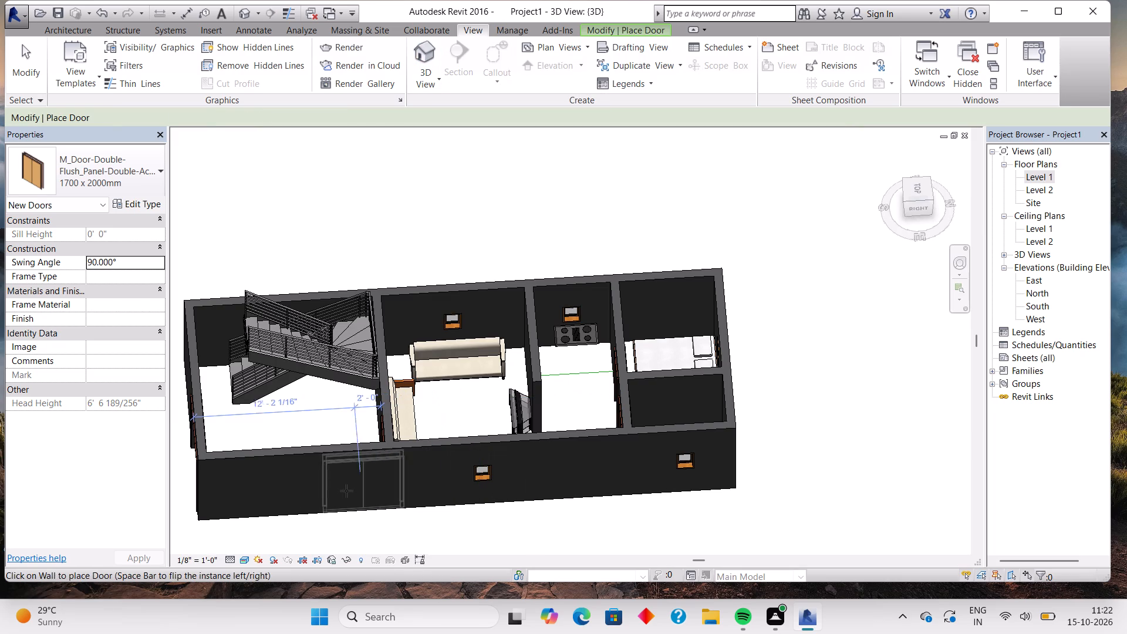
middle_click_drag(346, 491, 576, 432, "shift")
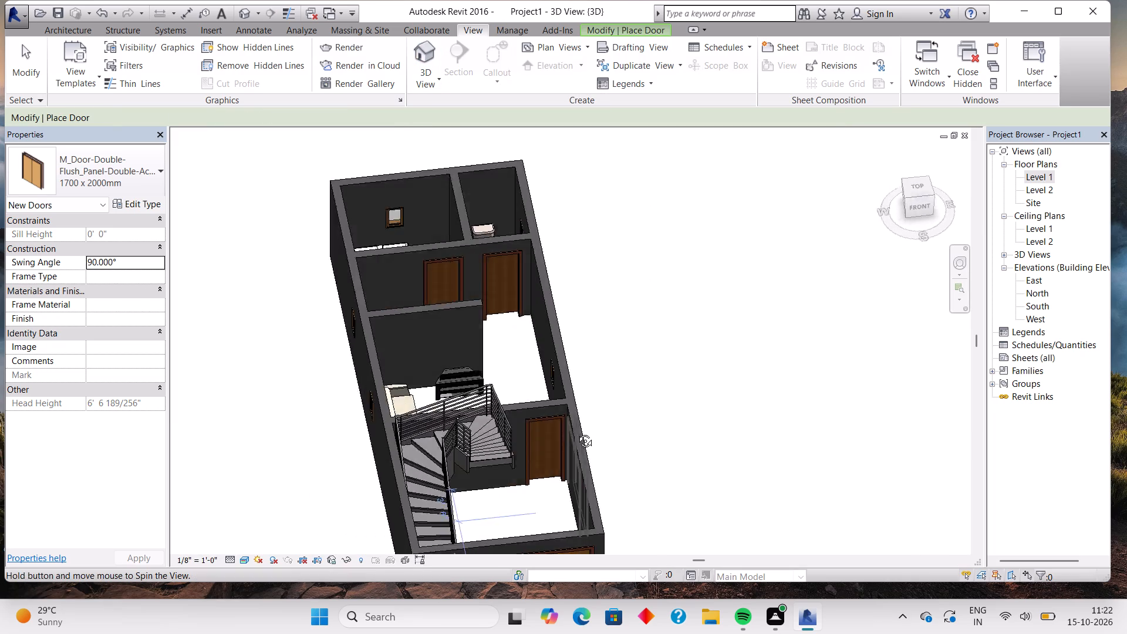
middle_click_drag(576, 432, 536, 357, "shift")
scroll(534, 349, "down", 1, "shift")
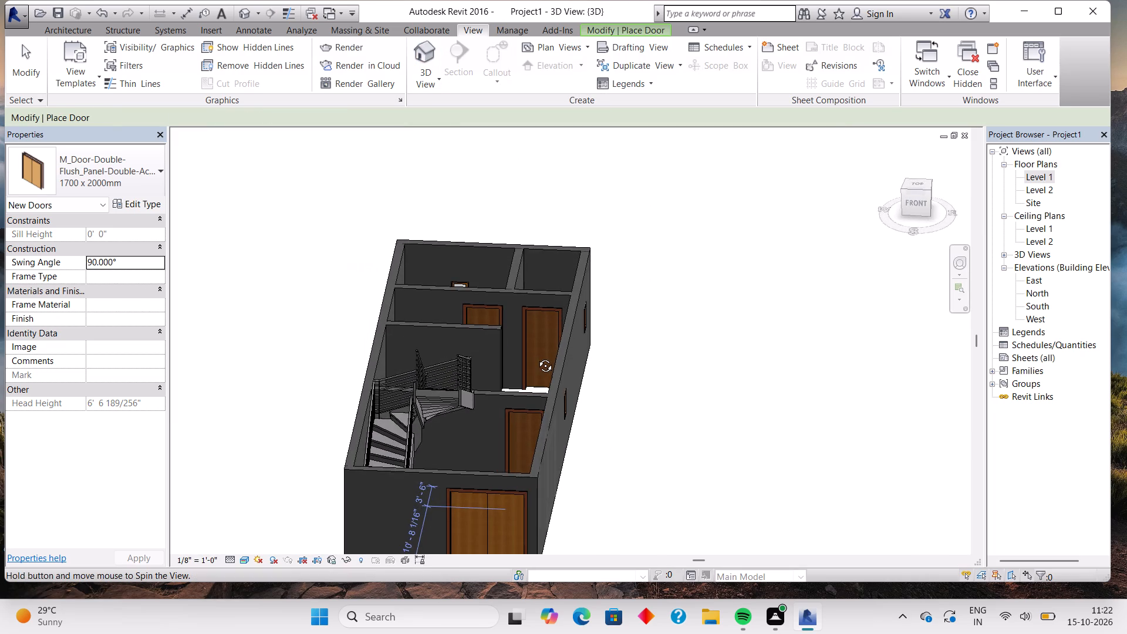
middle_click_drag(536, 357, 519, 391, "shift")
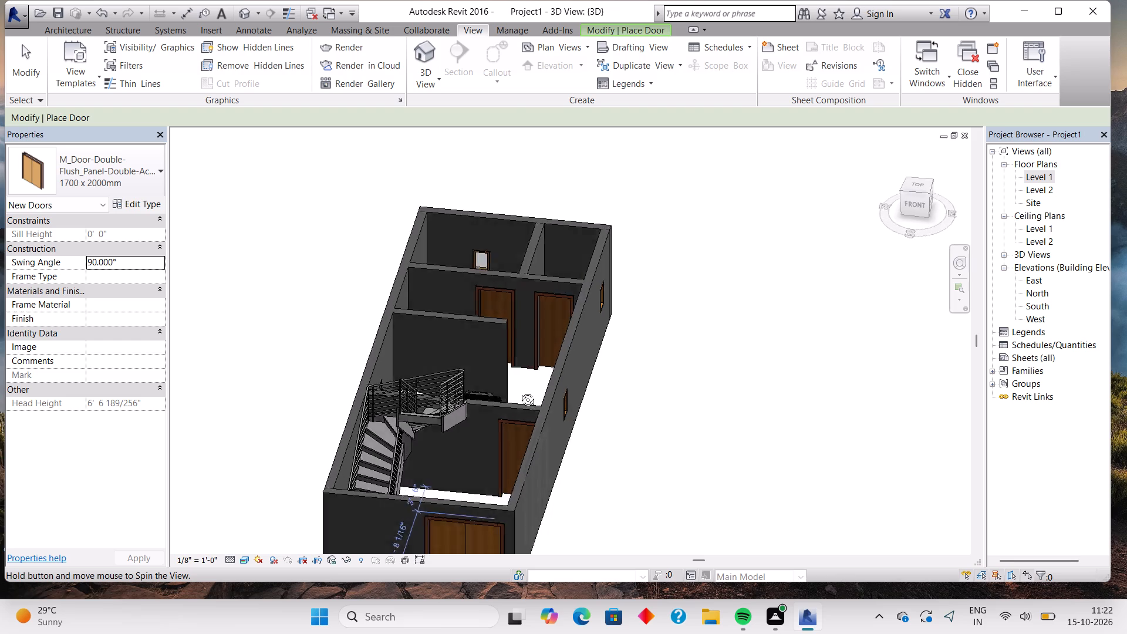
middle_click_drag(519, 391, 452, 478, "shift")
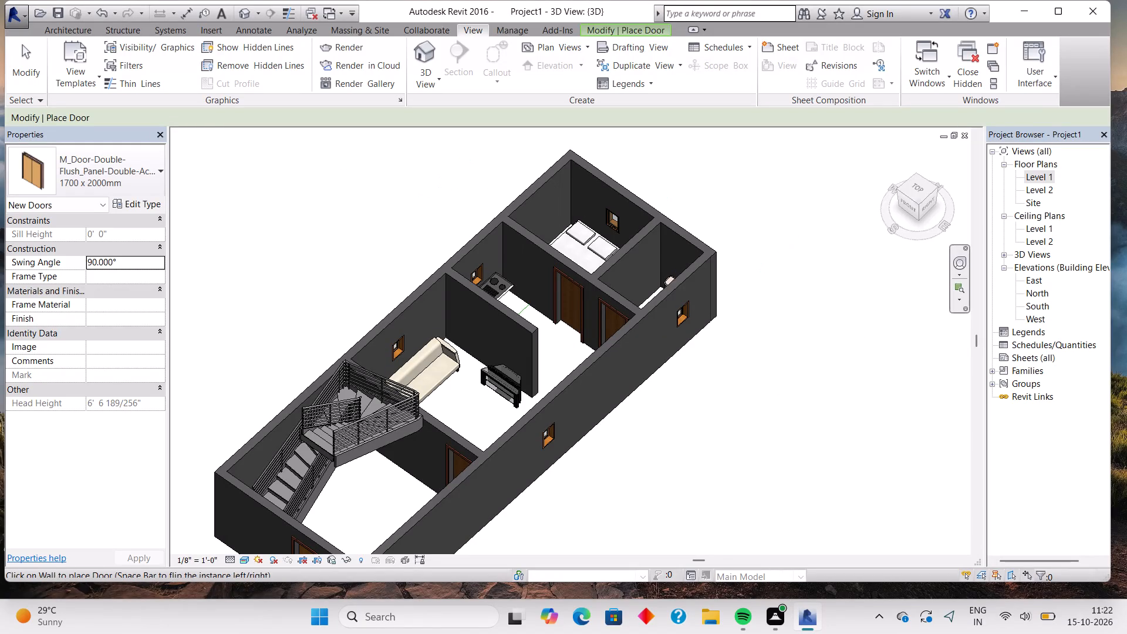
Return to the Level 1 floor plan and inspect the layout around the open kitchen and living hall.
double_click(1044, 182)
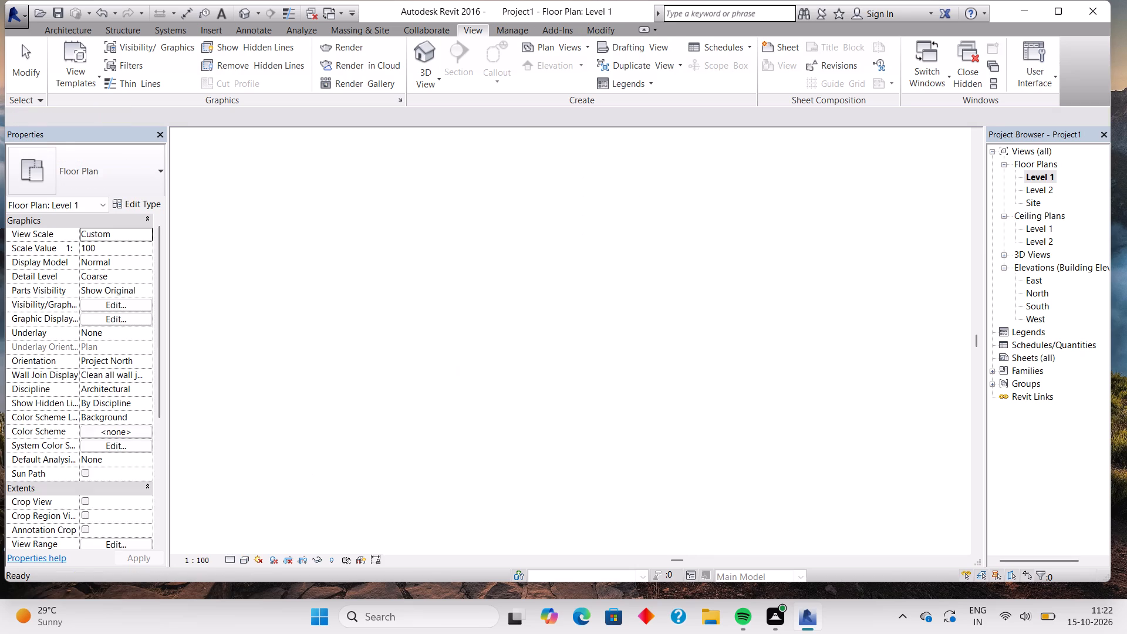
middle_click_drag(745, 289, 720, 420)
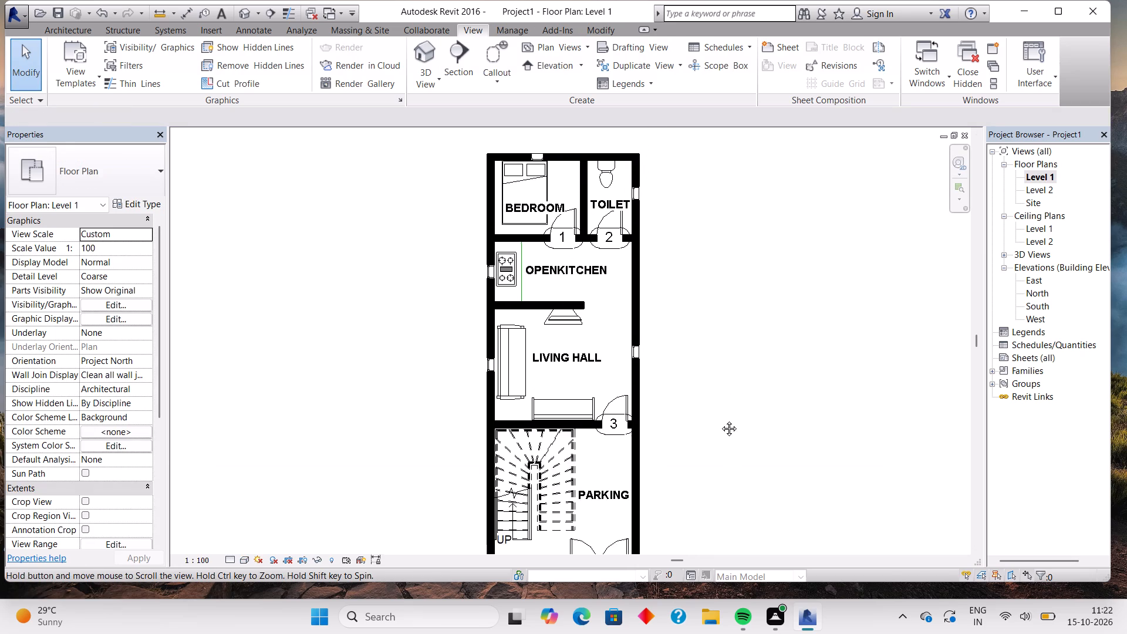
middle_click_drag(720, 420, 718, 445)
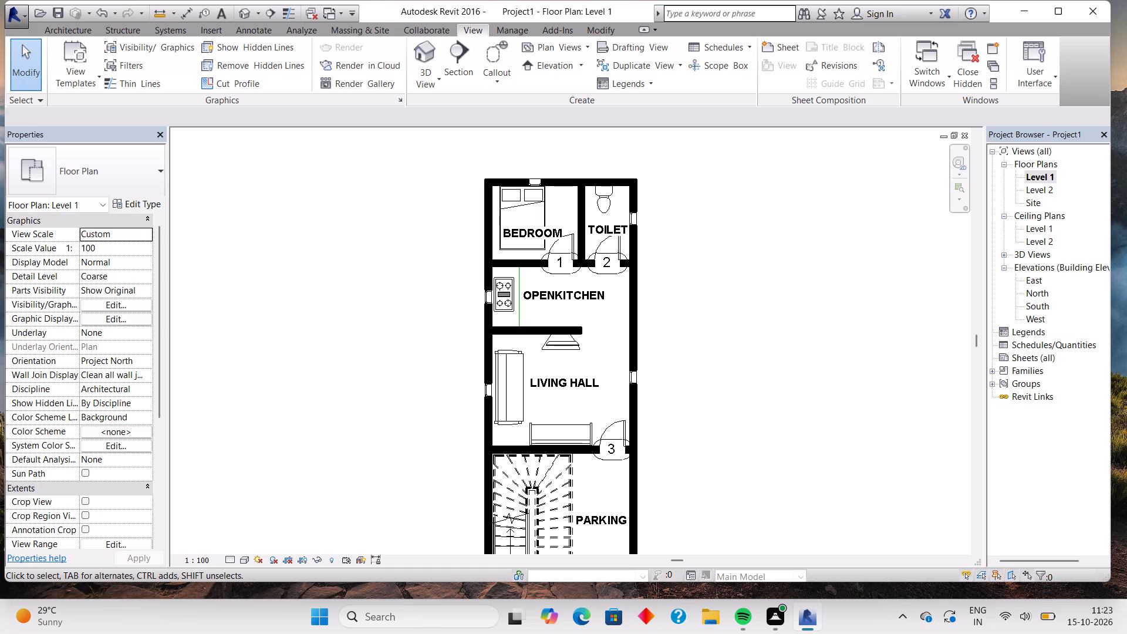
scroll(684, 343, "up", 5)
scroll(684, 338, "down", 2)
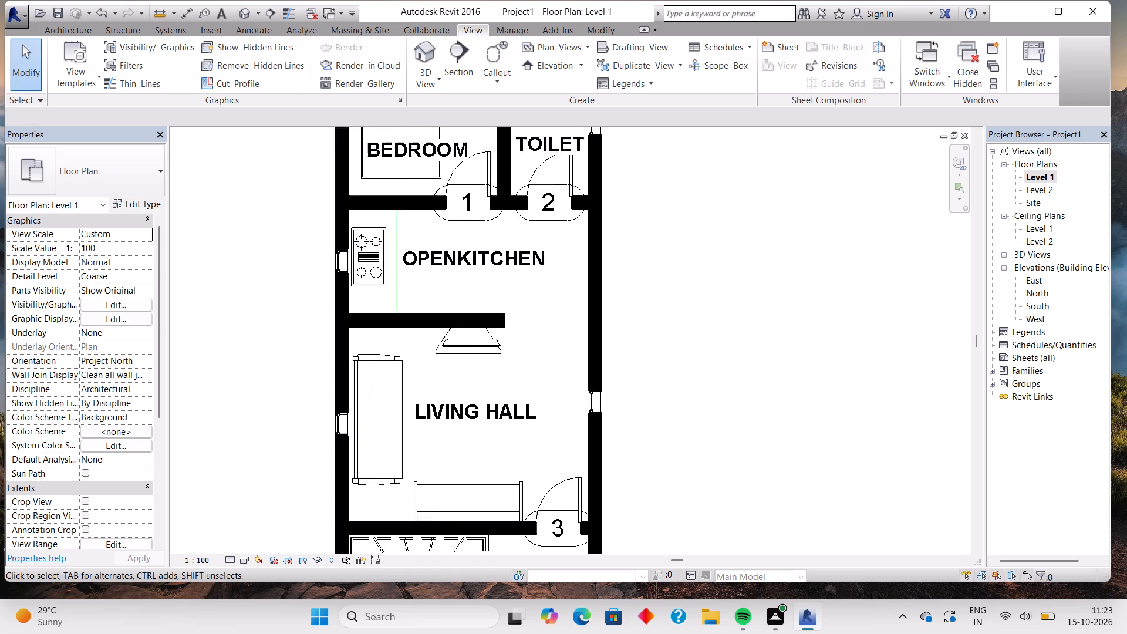
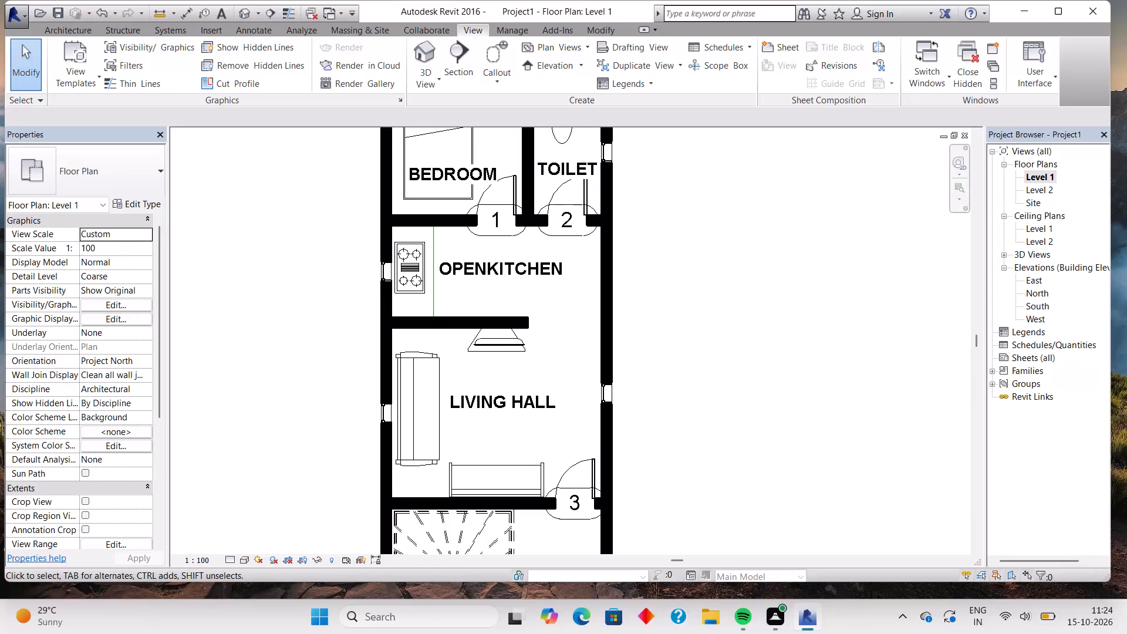
Save the project as PLAN 9 in the Documents folder as a Revit project file.
scroll(595, 247, "down", 3)
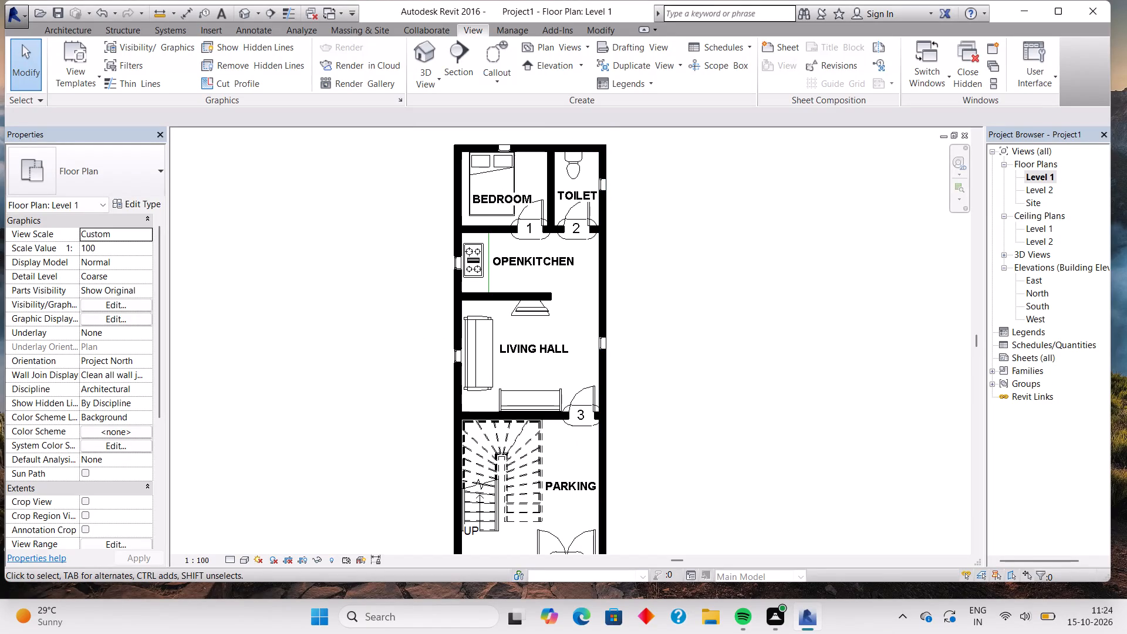
middle_click_drag(754, 224, 808, 188)
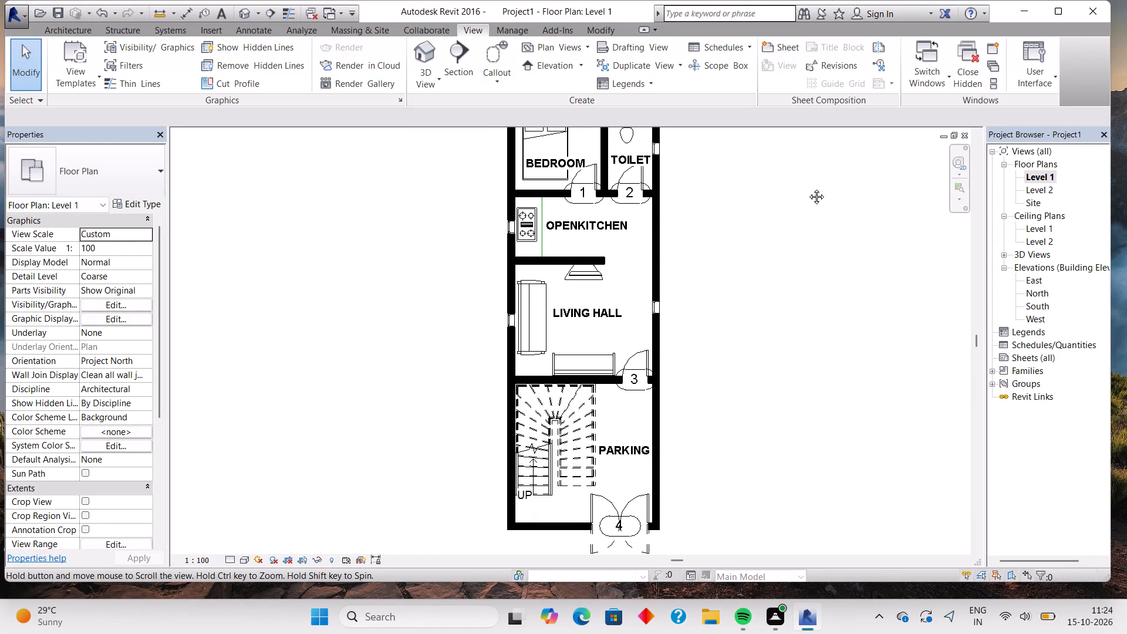
middle_click_drag(808, 188, 808, 188)
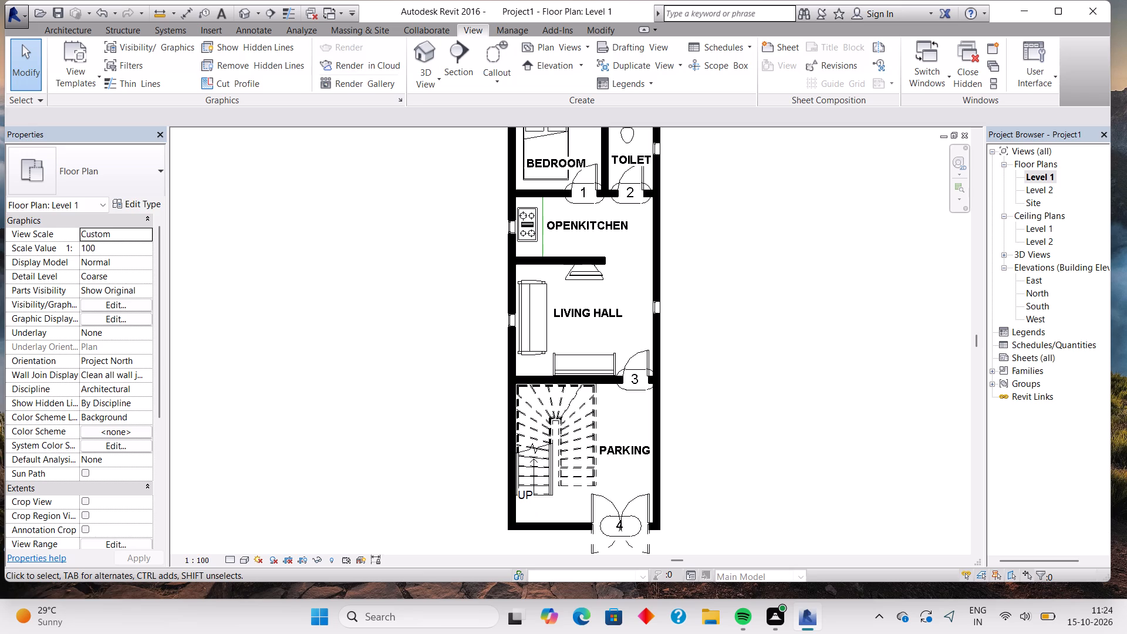
left_click(55, 16)
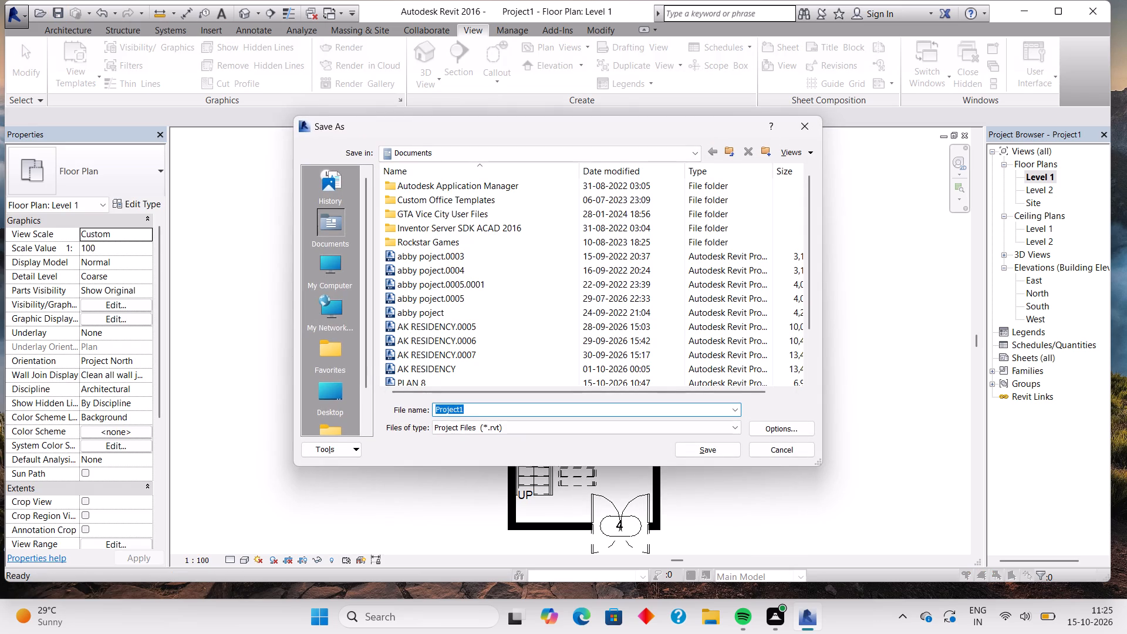
key("BackSpace")
type("PLA")
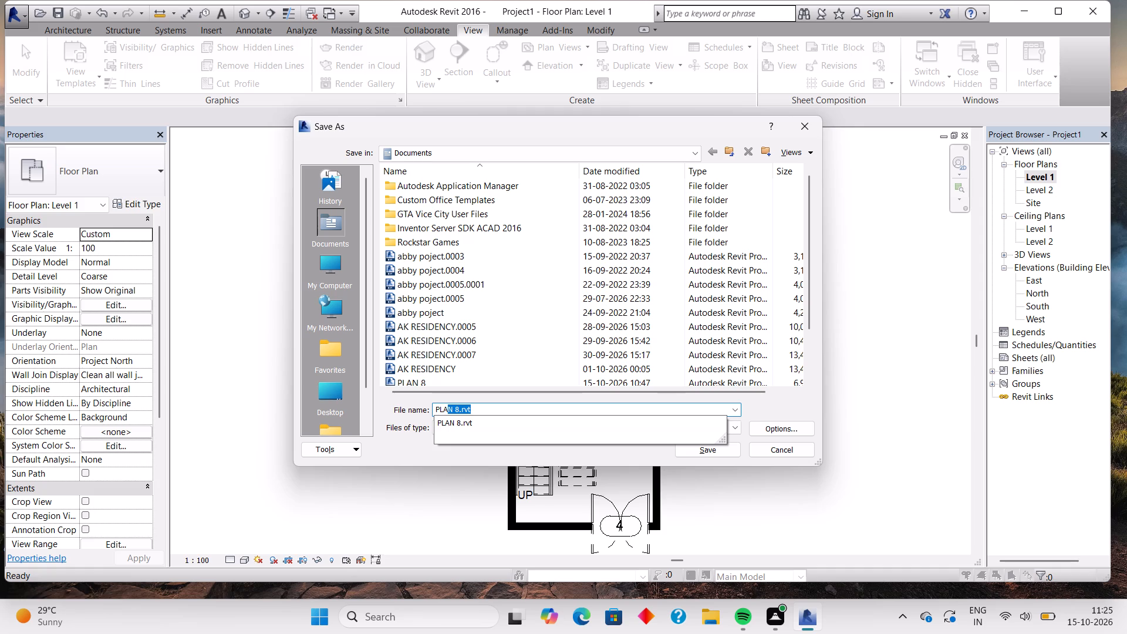
type("N 9")
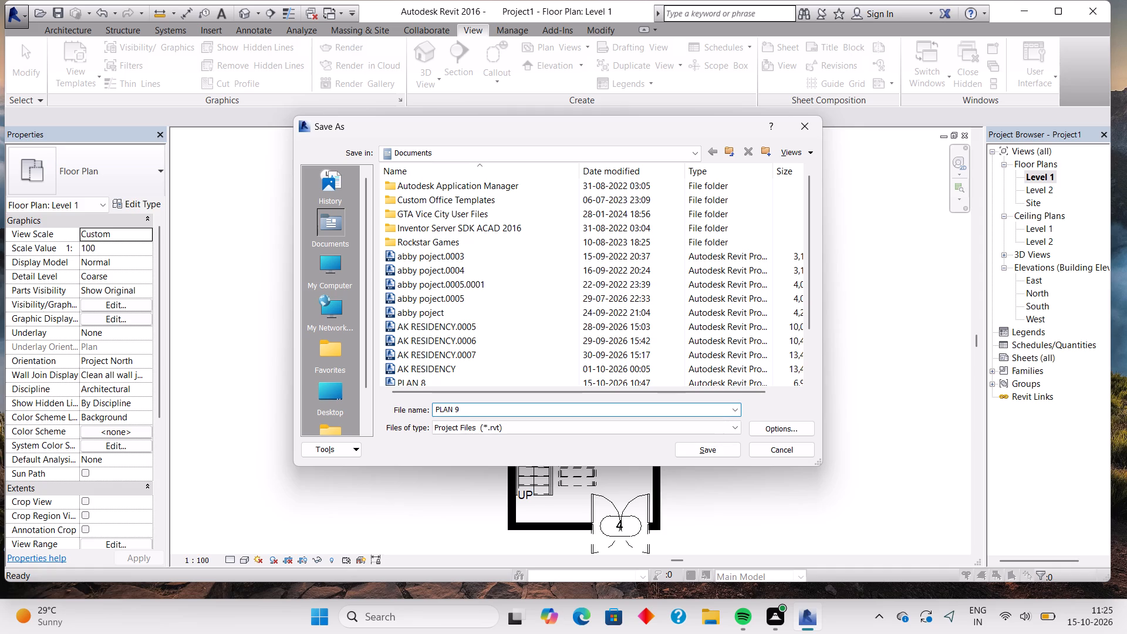
left_click(721, 454)
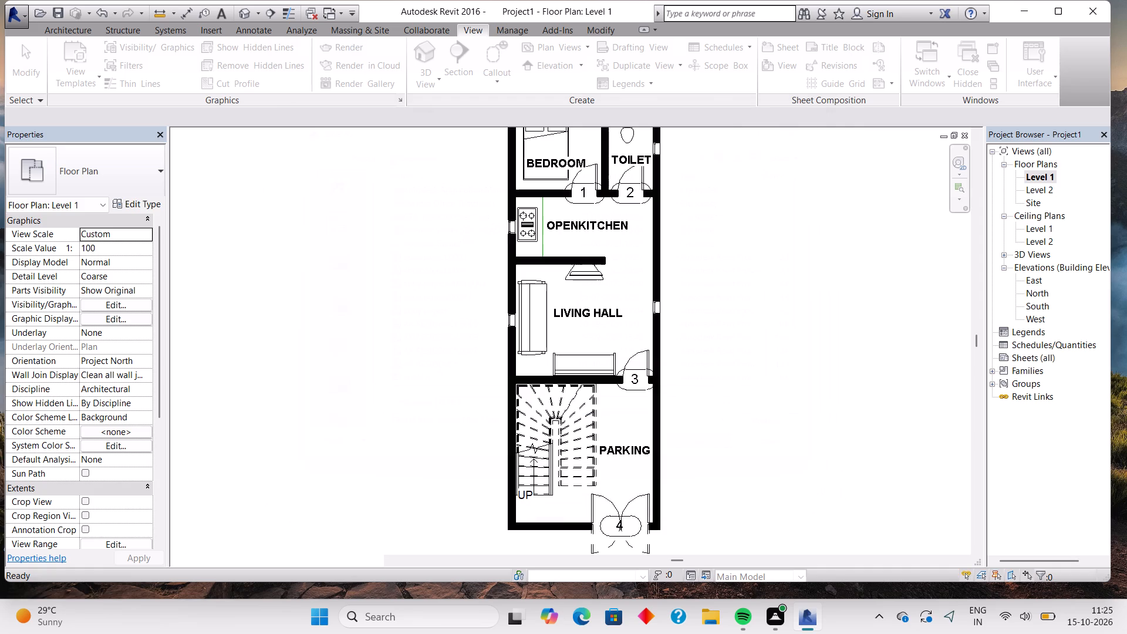
Review the whole Level 1 floor plan, from the bedroom and toilet down to the parking entrance.
scroll(721, 420, "down", 2)
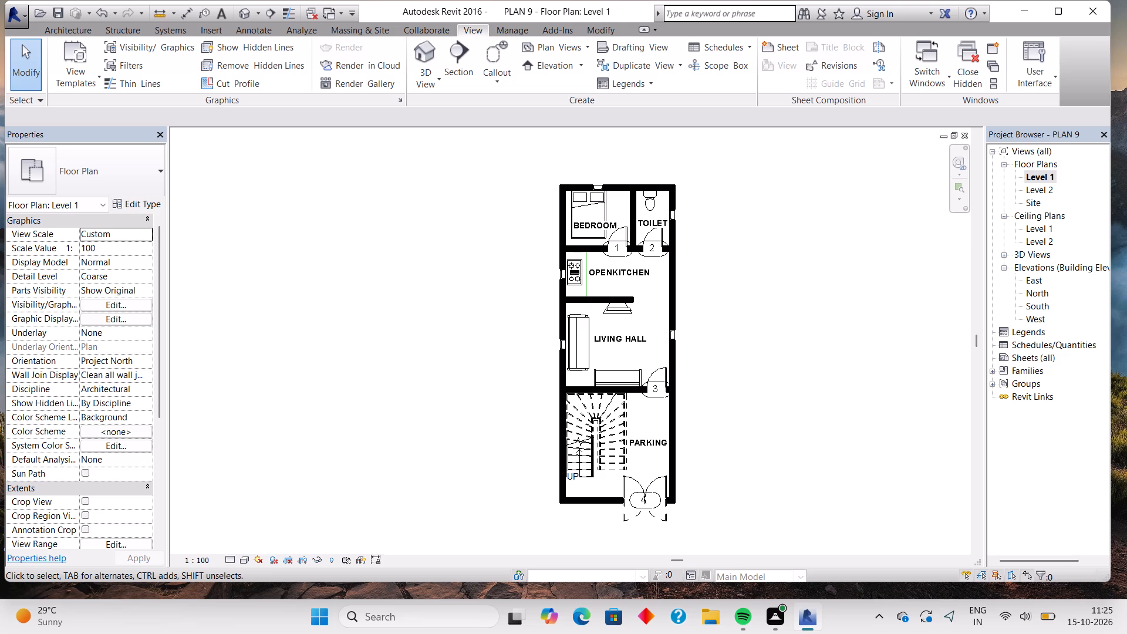
scroll(734, 376, "up", 6)
scroll(735, 373, "down", 3)
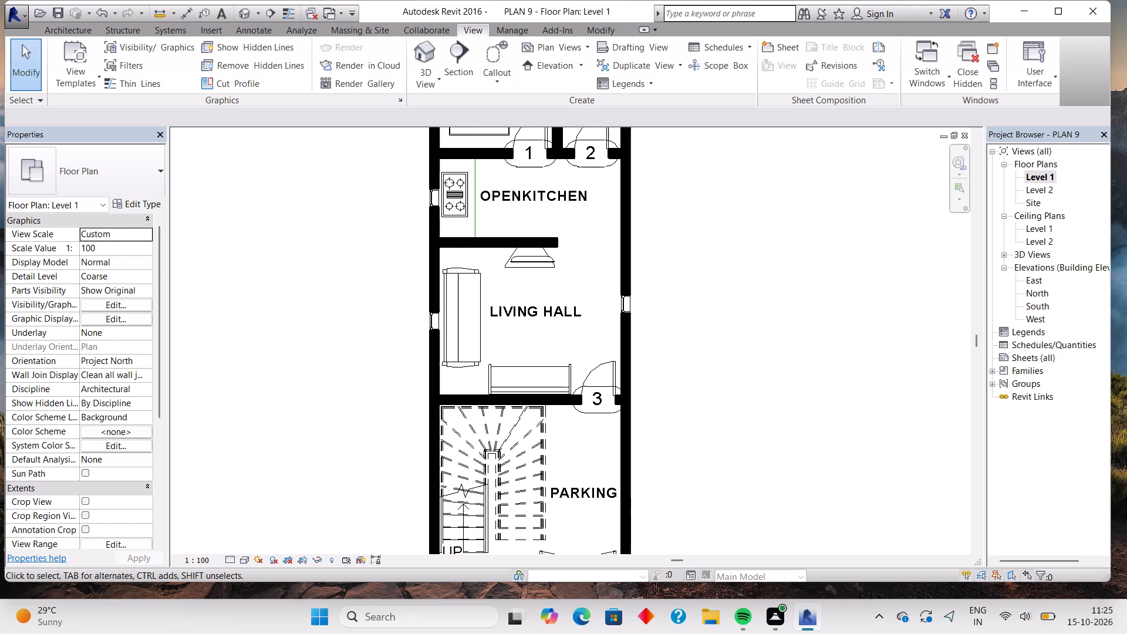
scroll(735, 373, "down", 2)
middle_click_drag(735, 373, 760, 353)
middle_click_drag(760, 353, 788, 376)
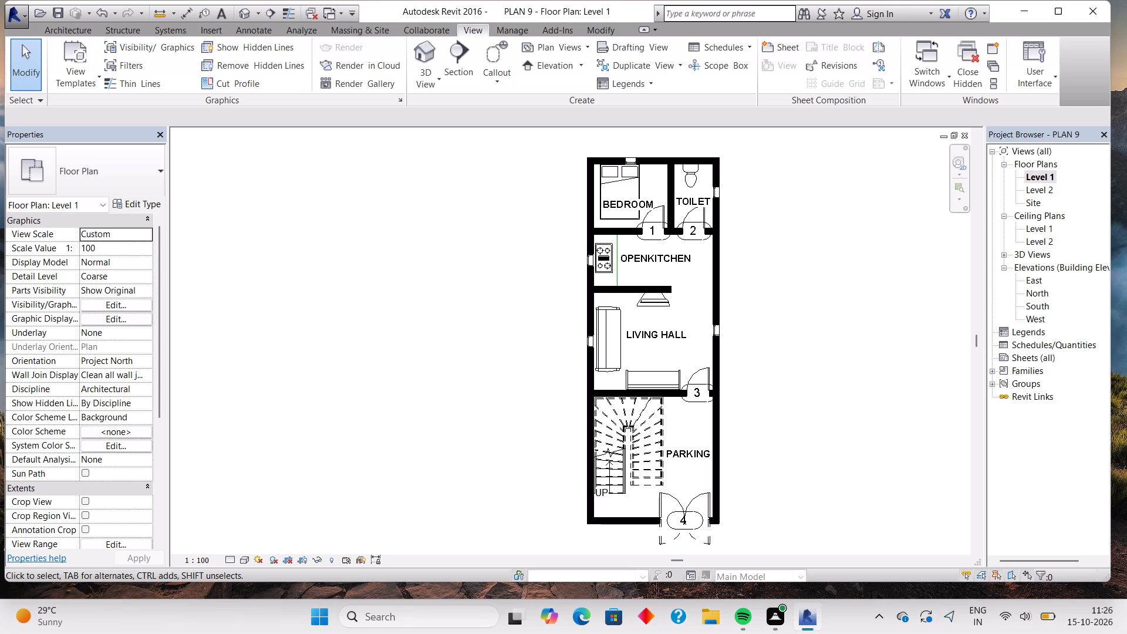
scroll(751, 342, "up", 2)
scroll(751, 342, "down", 2)
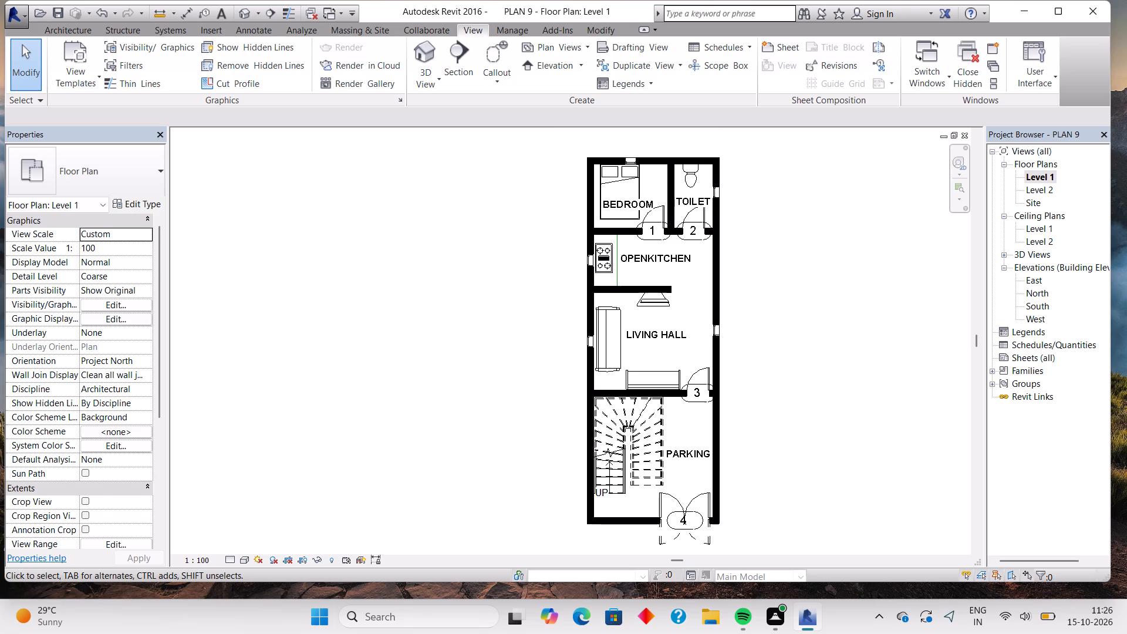
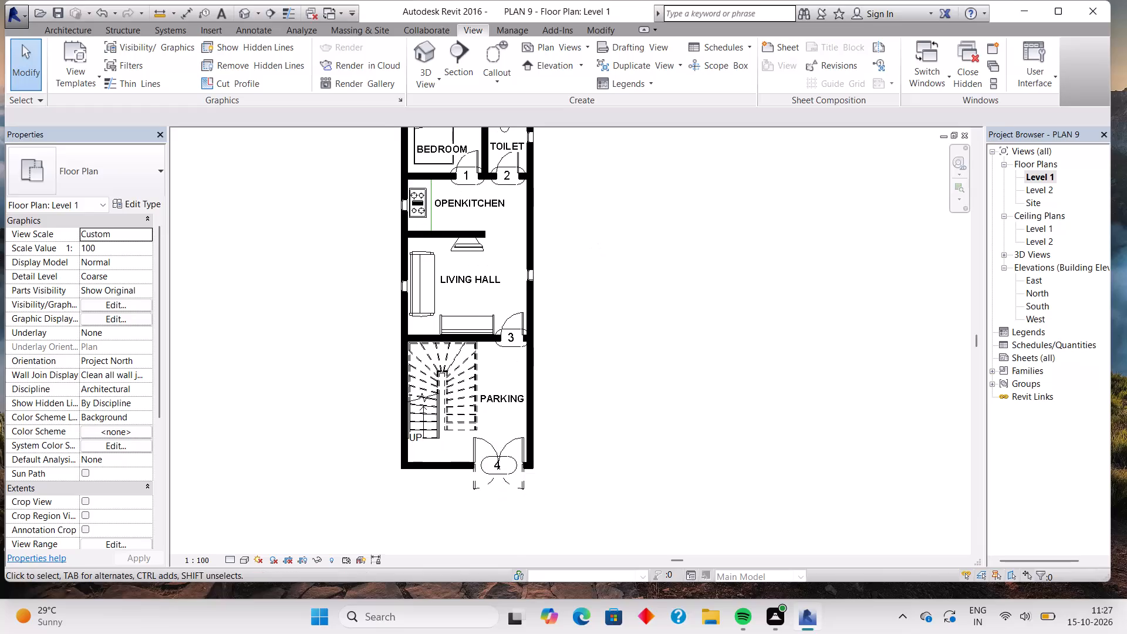
Nudge the LIVING HALL text label two increments to the right and one increment up within its room.
scroll(559, 290, "down", 1)
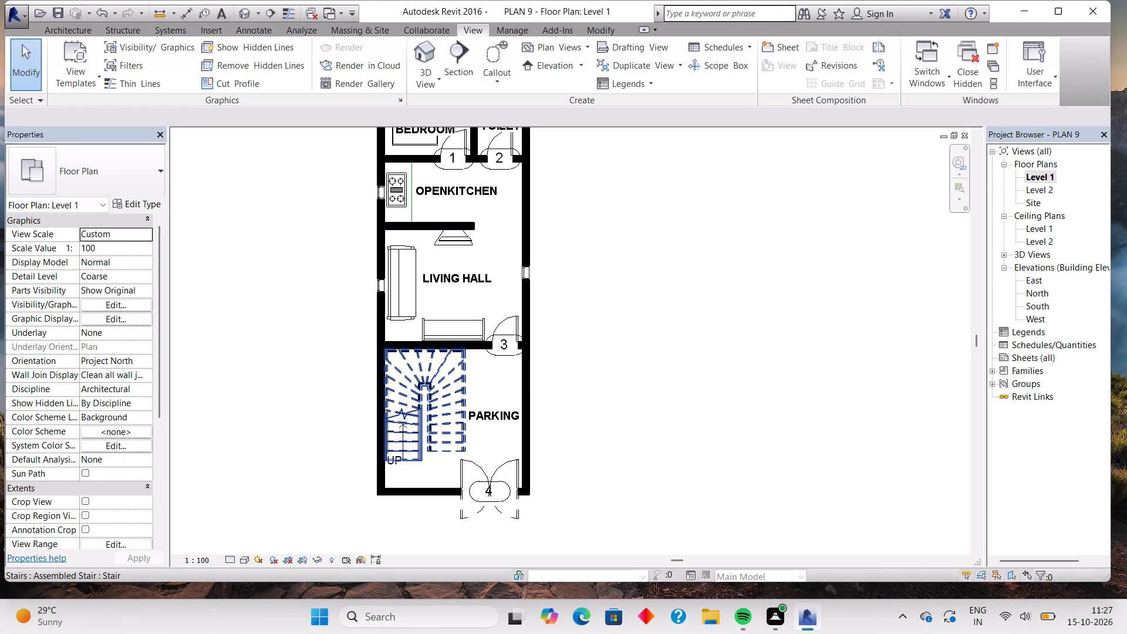
scroll(488, 290, "up", 4)
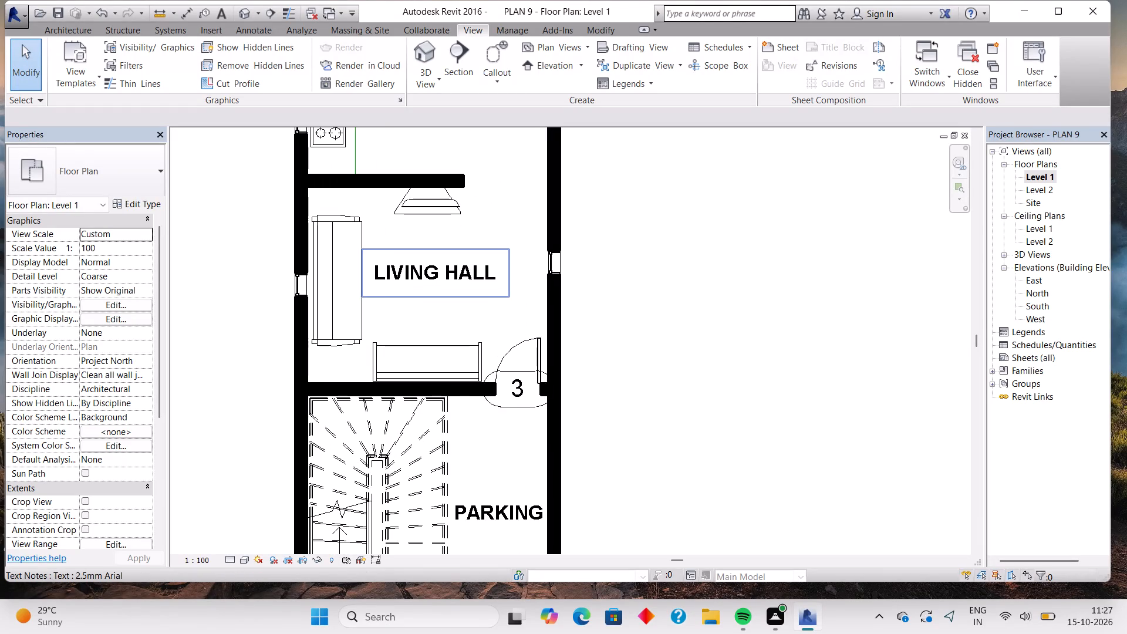
left_click(475, 284)
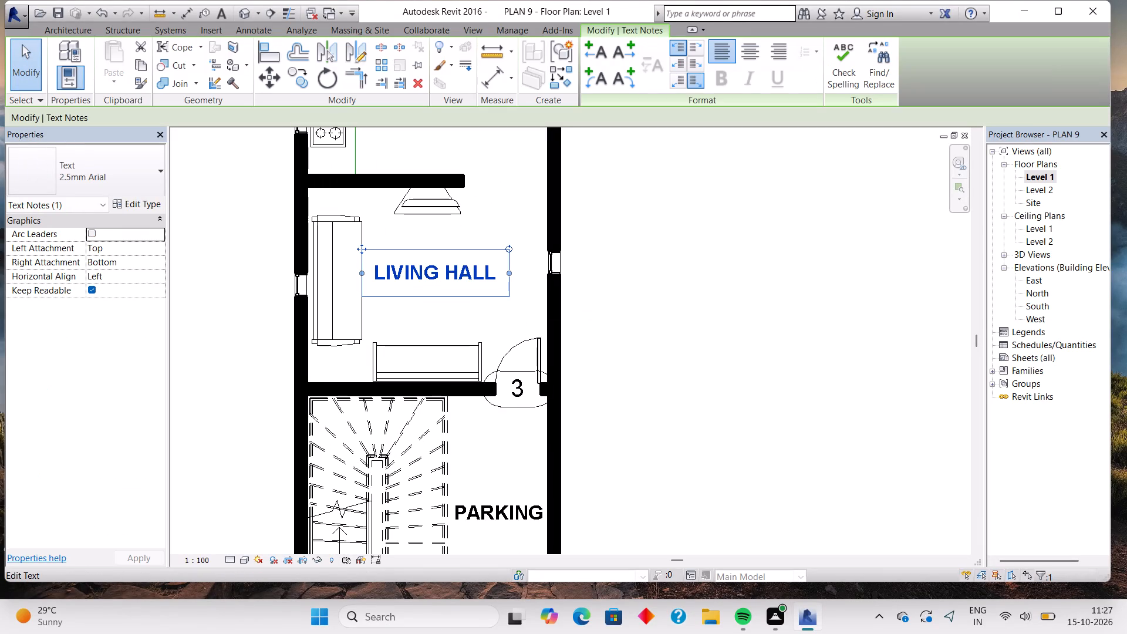
key("Right")
key("Right")
key("Up")
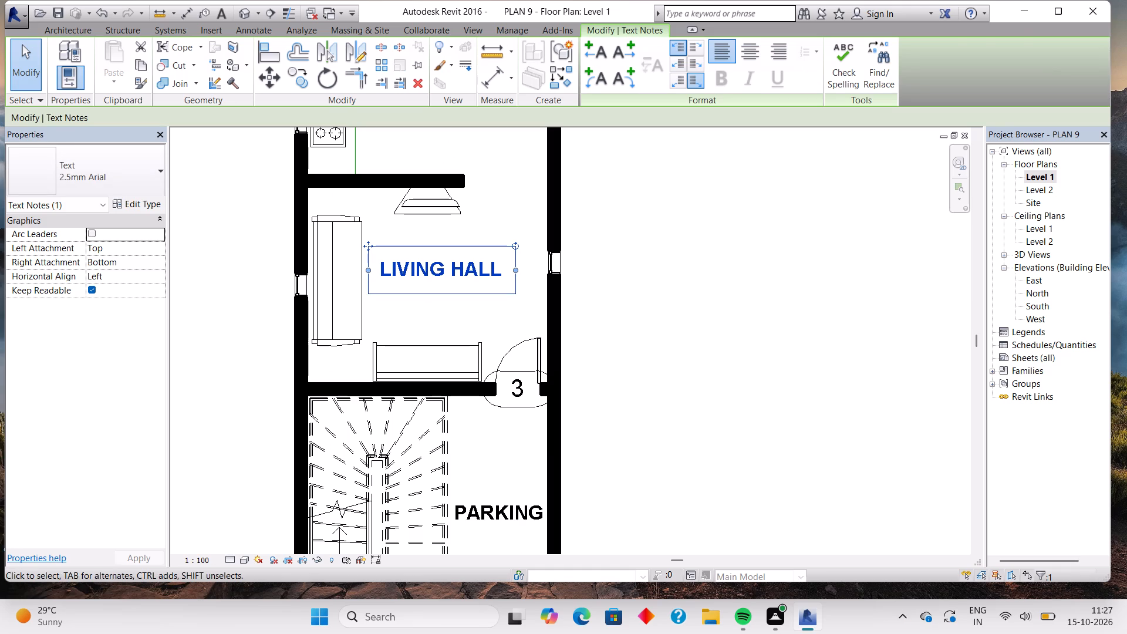
key("Escape")
Review the whole Level 1 plan, then inspect the bedroom, toilet, open kitchen and living hall up close.
scroll(662, 247, "down", 1)
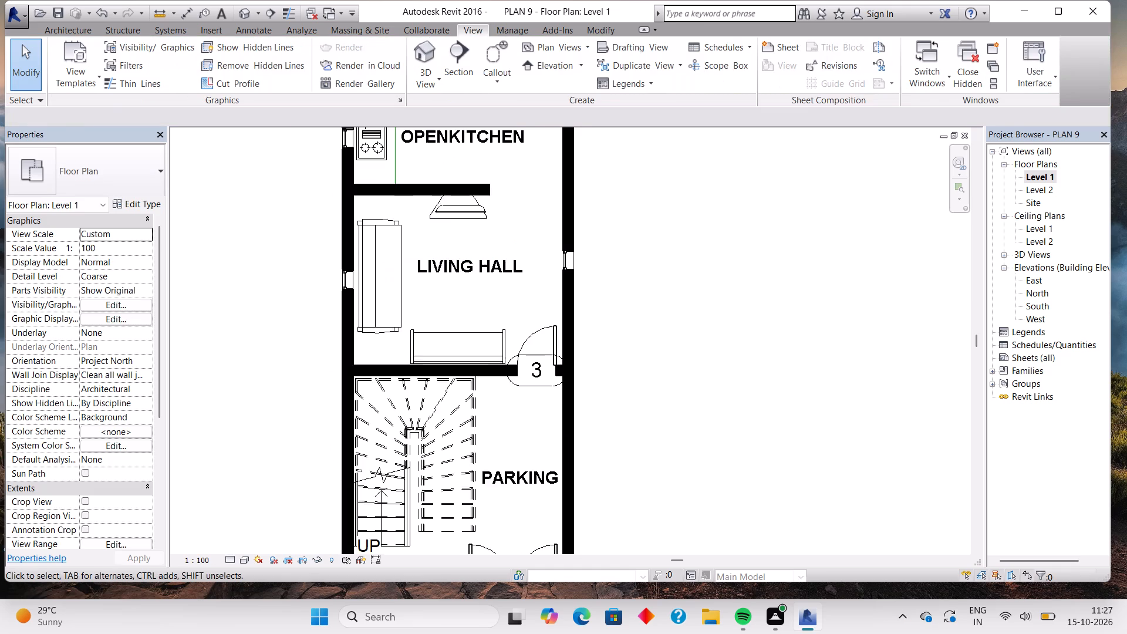
scroll(623, 280, "down", 3)
scroll(623, 280, "up", 2)
scroll(623, 280, "down", 3)
middle_click_drag(623, 280, 645, 345)
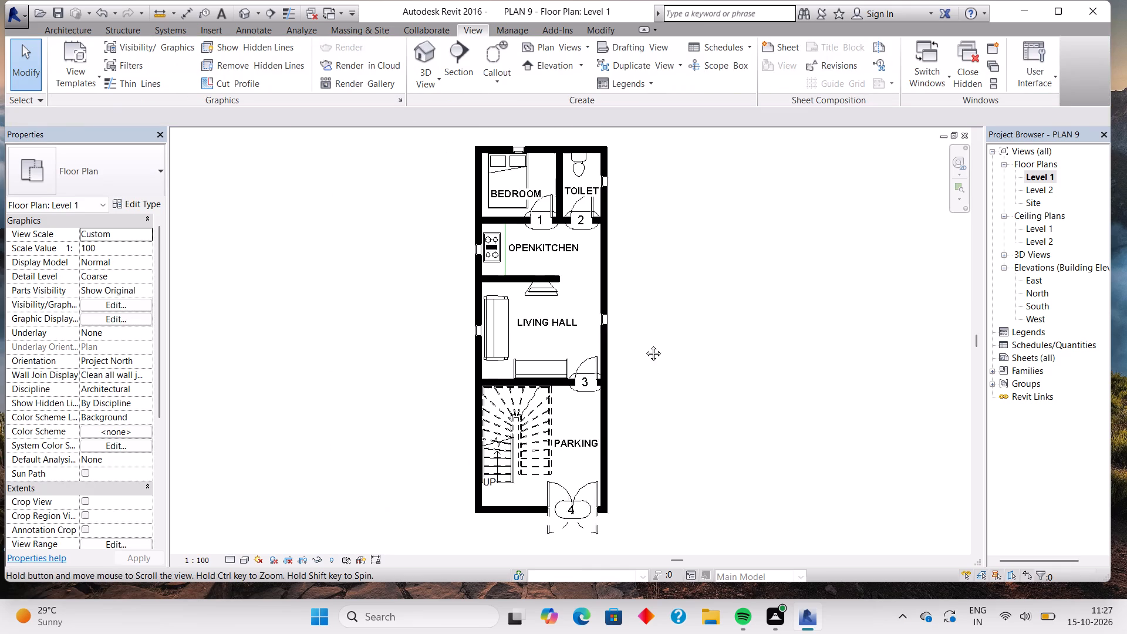
middle_click_drag(645, 345, 653, 365)
scroll(667, 315, "up", 3)
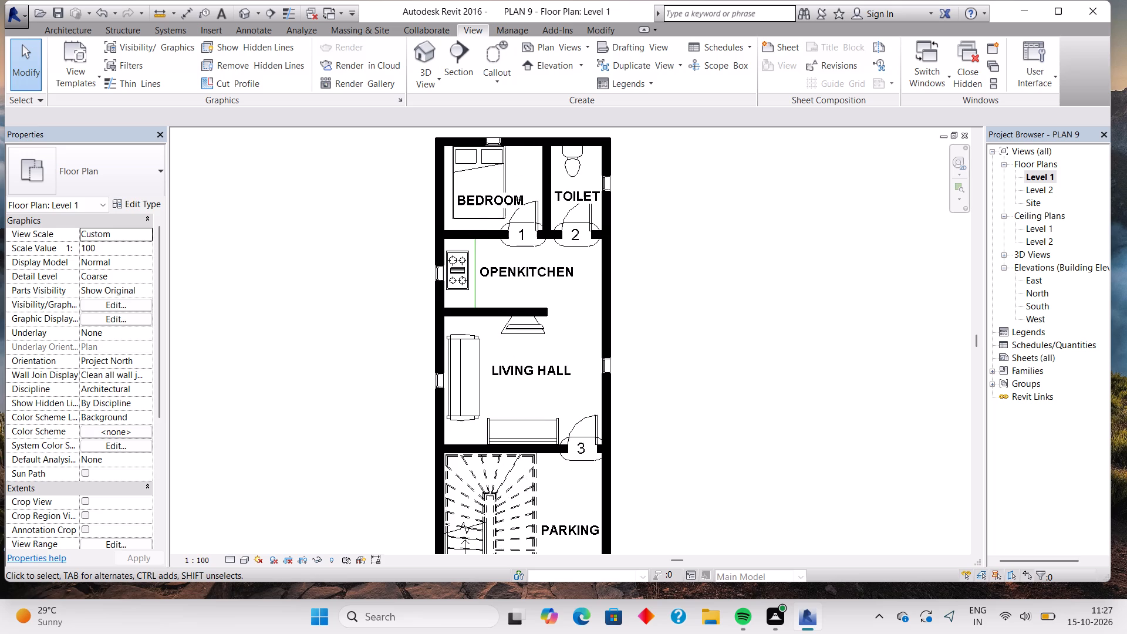
scroll(667, 315, "up", 3)
middle_click_drag(674, 331, 707, 423)
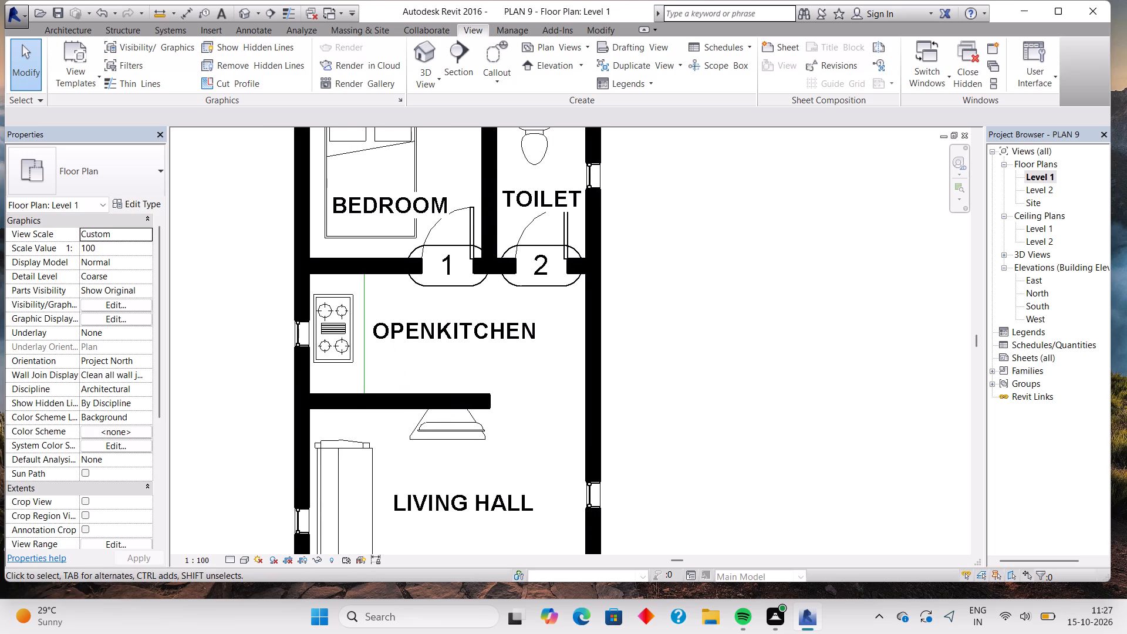
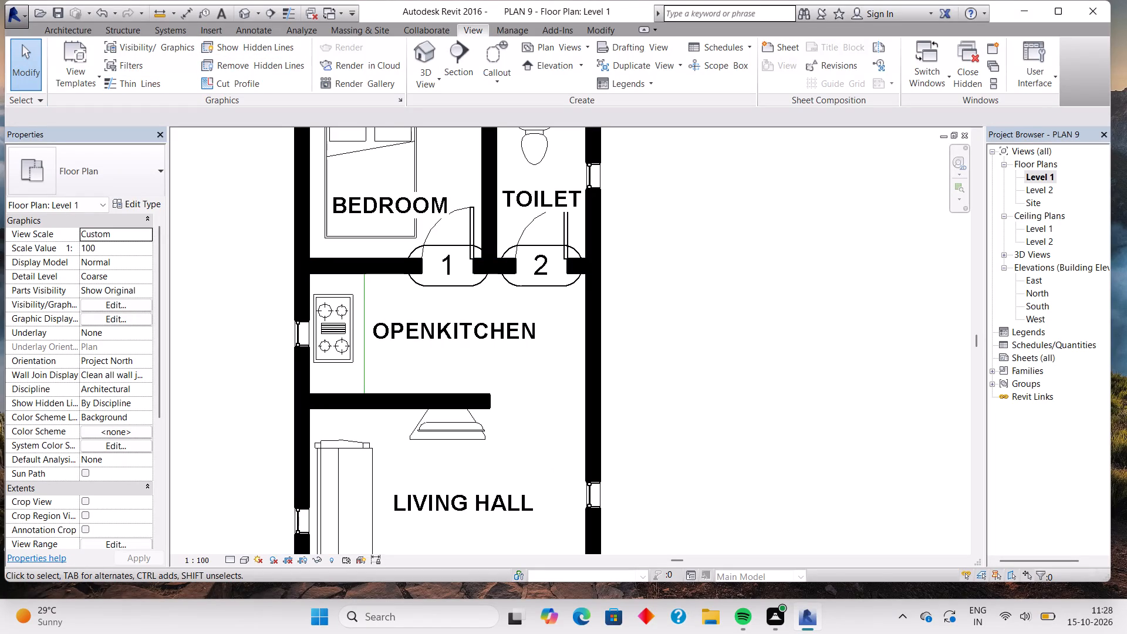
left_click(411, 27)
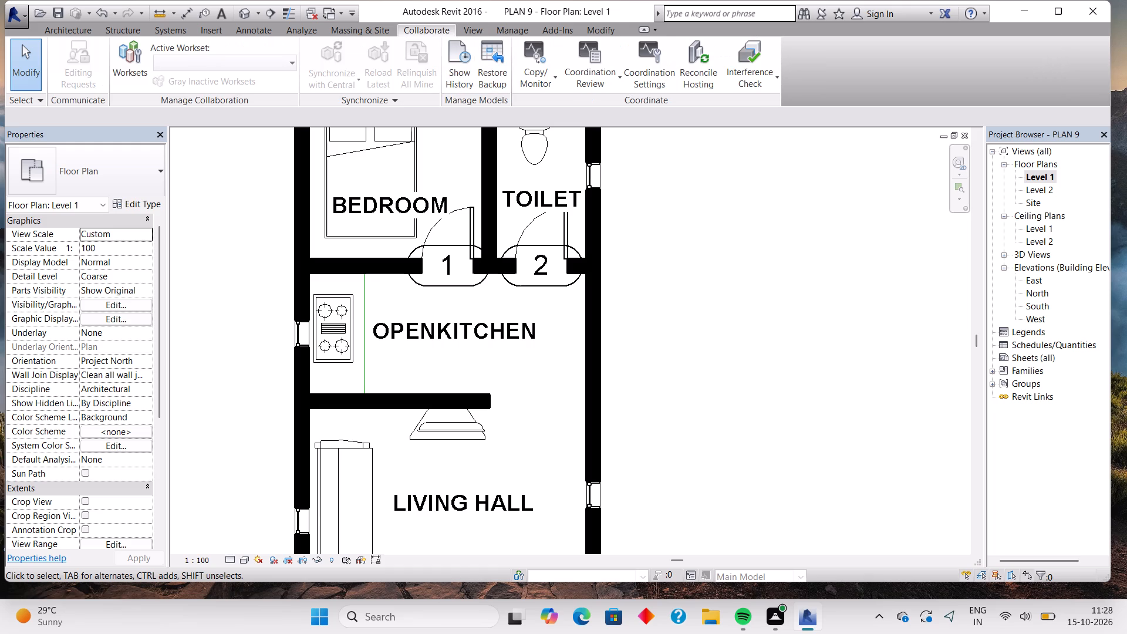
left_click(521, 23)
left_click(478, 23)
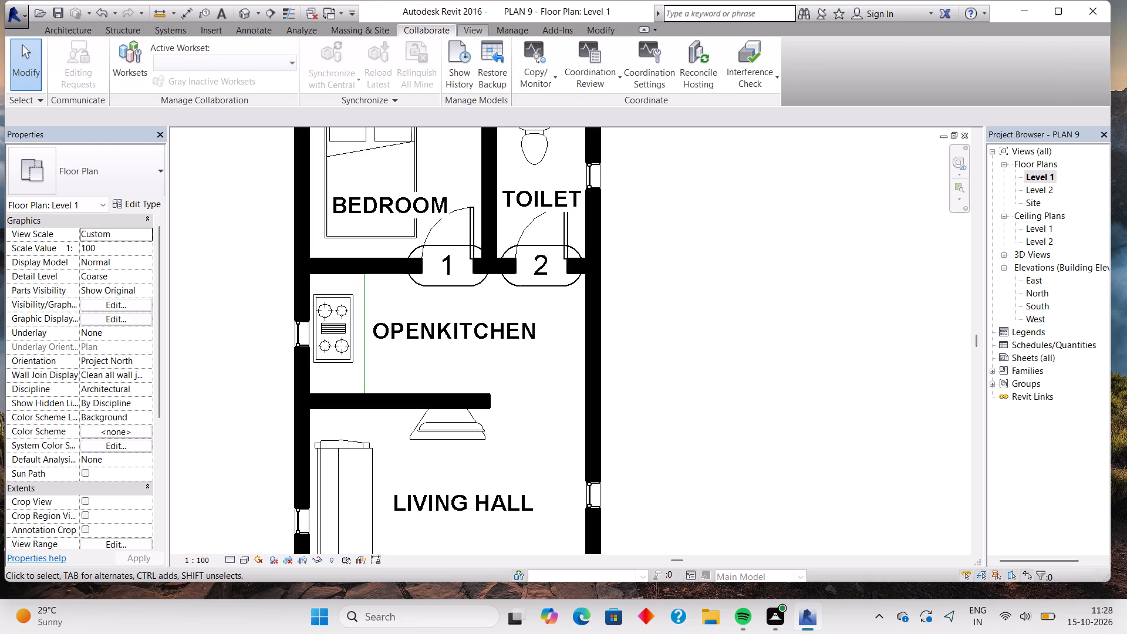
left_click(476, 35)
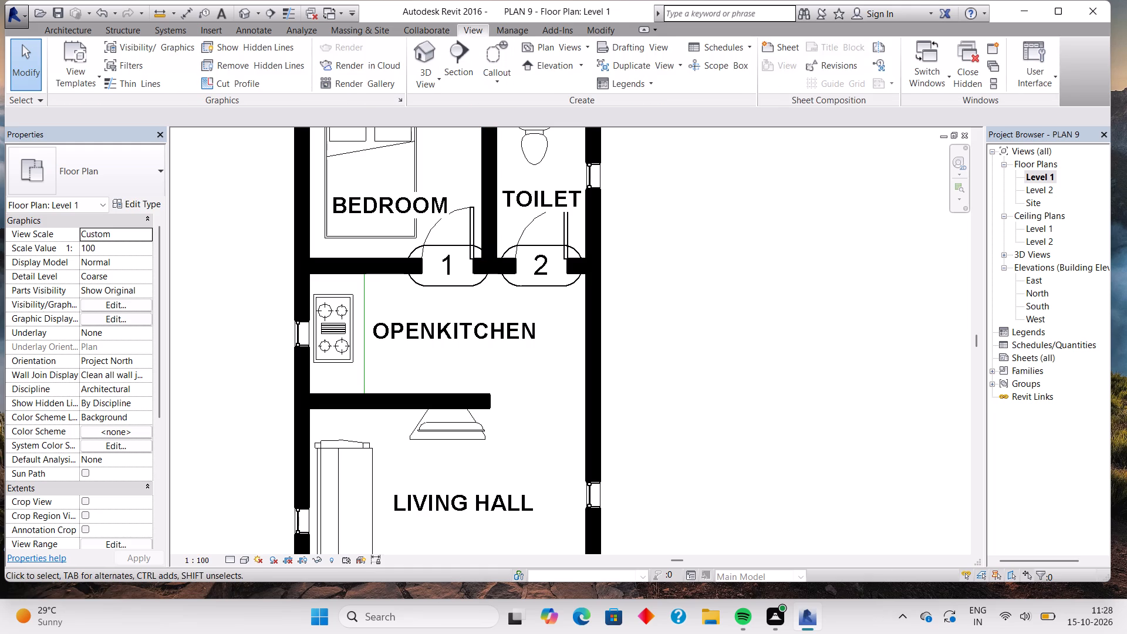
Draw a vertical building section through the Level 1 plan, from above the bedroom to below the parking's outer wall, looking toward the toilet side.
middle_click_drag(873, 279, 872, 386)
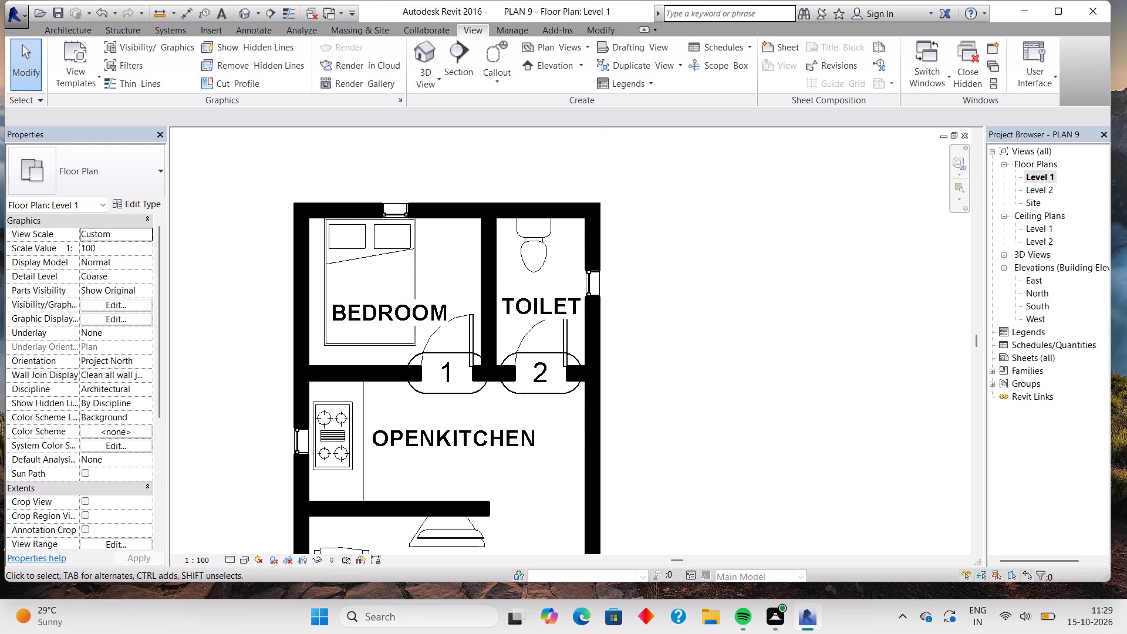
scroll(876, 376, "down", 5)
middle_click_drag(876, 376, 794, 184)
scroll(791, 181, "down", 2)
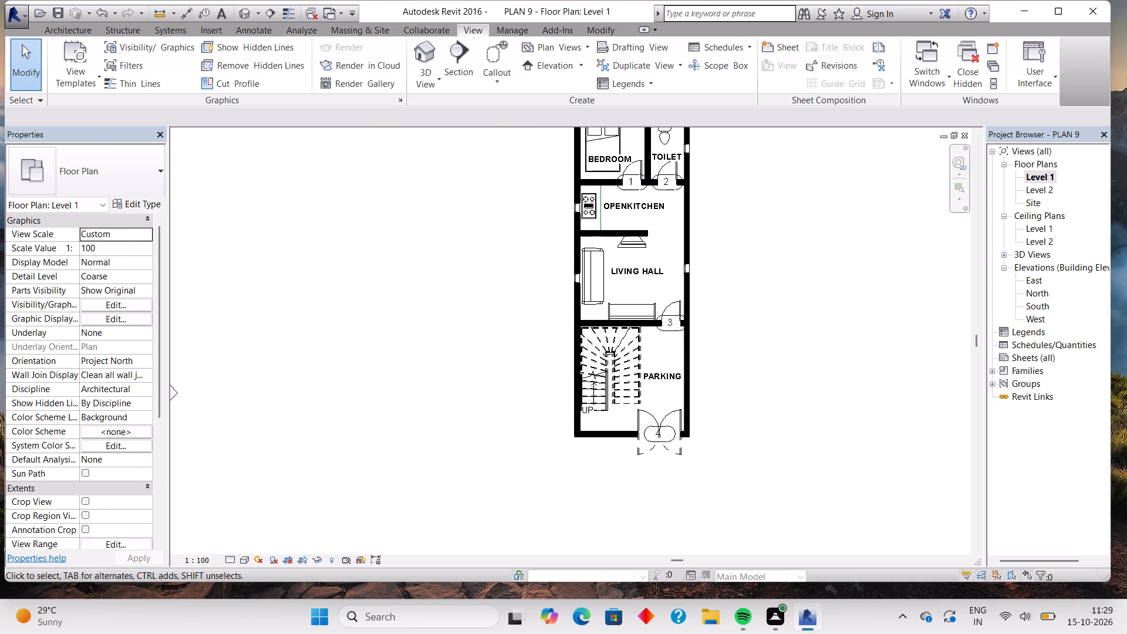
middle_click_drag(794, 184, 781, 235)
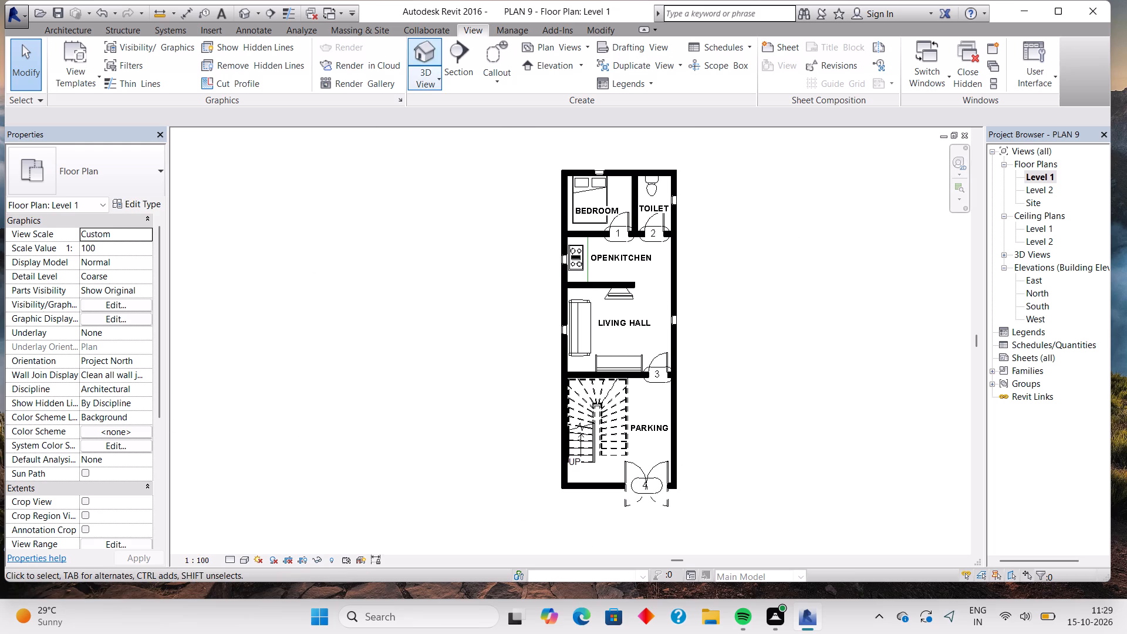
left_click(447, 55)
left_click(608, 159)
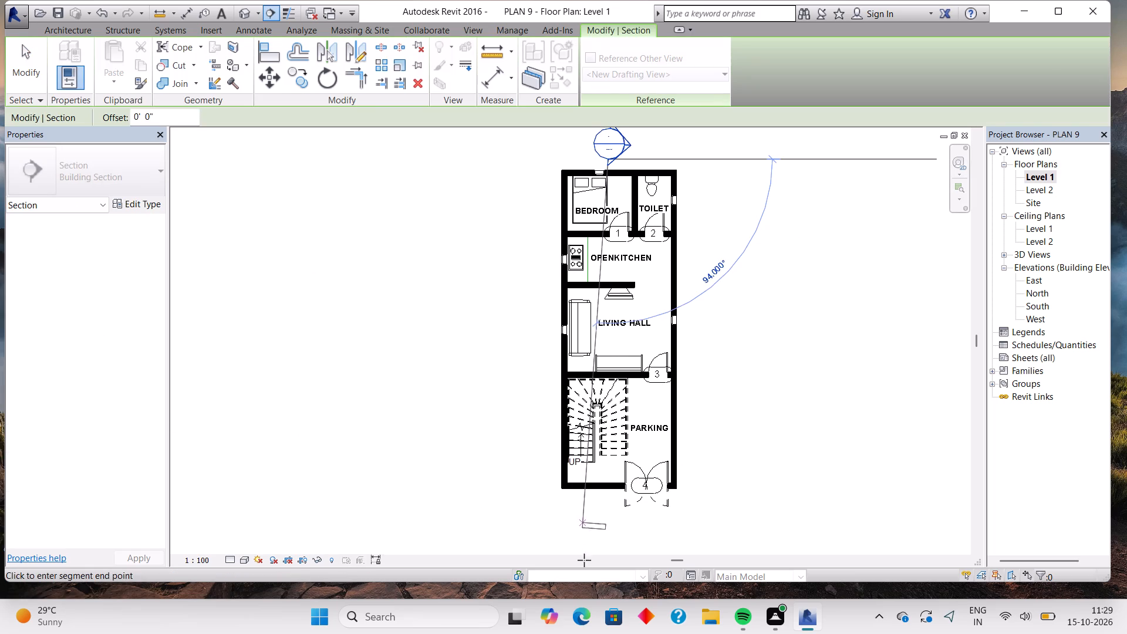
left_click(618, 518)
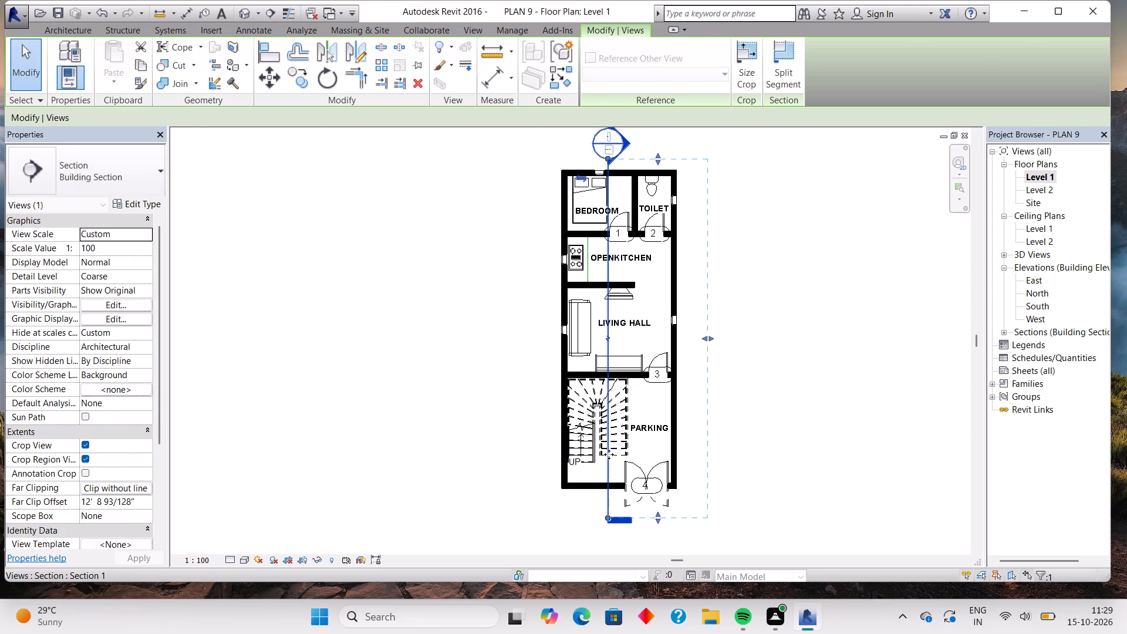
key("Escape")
Open the new section's view and examine the cut through the rooms and stair.
double_click(608, 157)
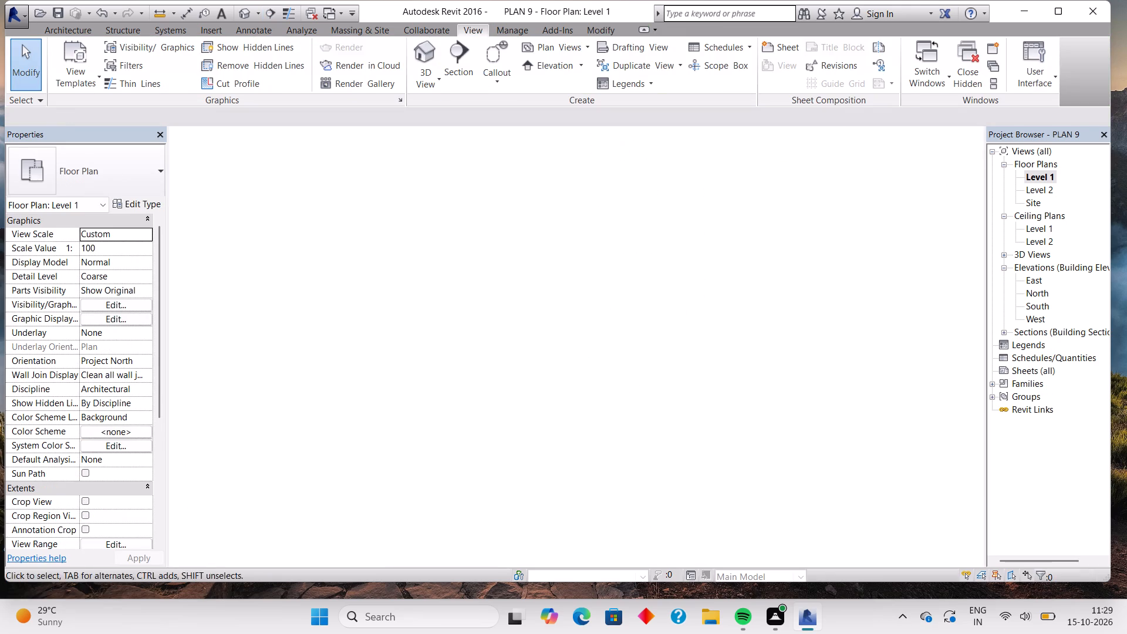
scroll(589, 412, "down", 6)
scroll(589, 412, "up", 4)
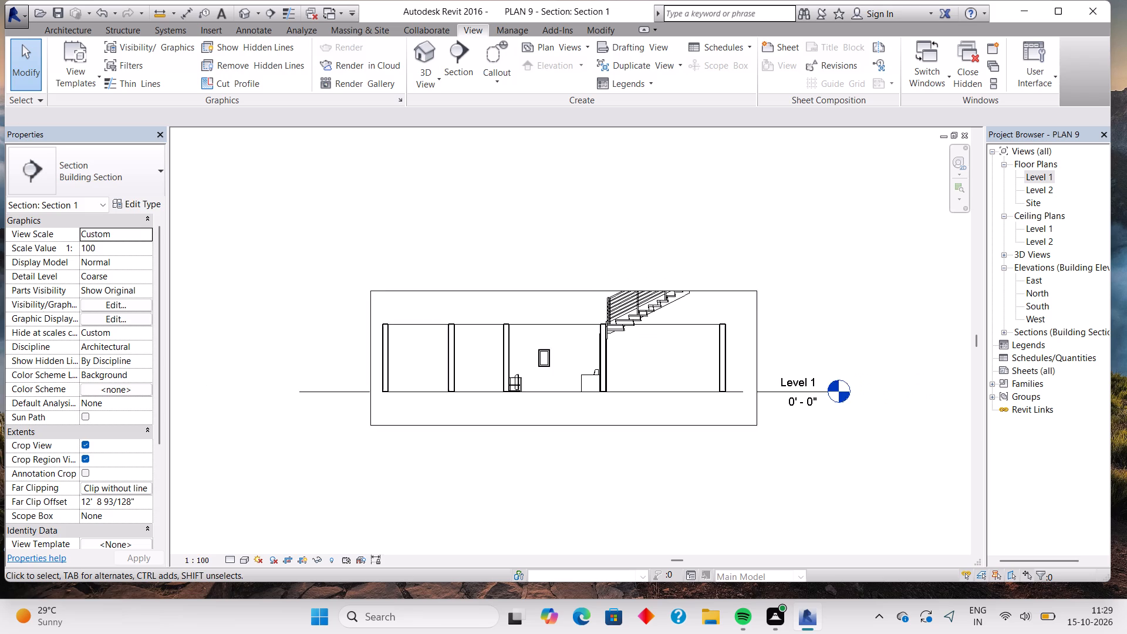
scroll(589, 412, "up", 2)
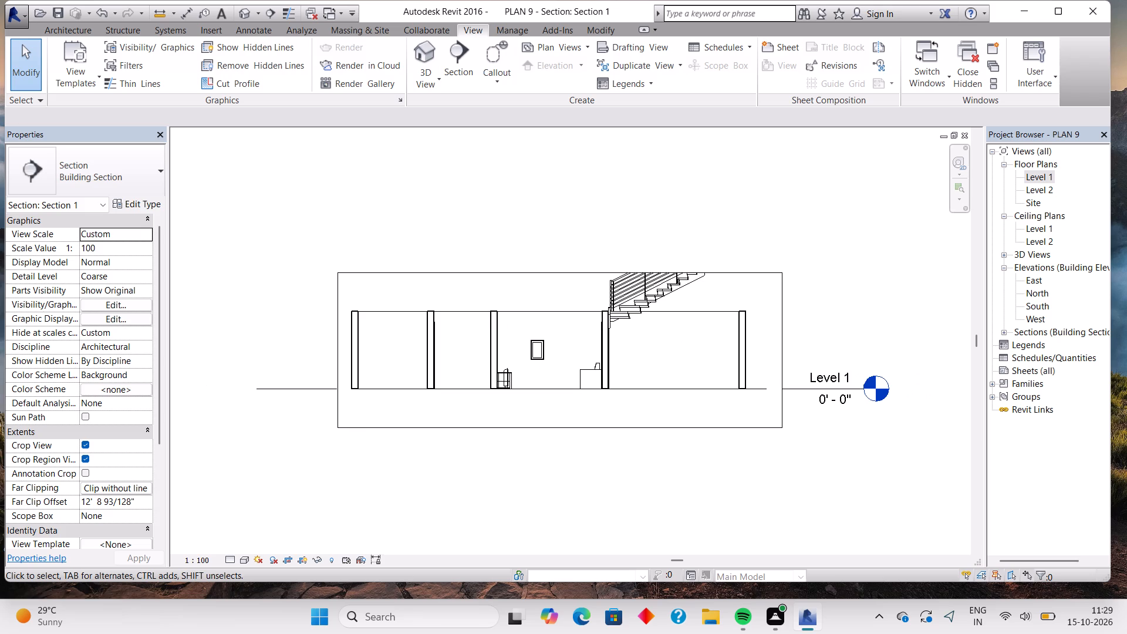
Examine the building in the West, South, North and East elevation views.
double_click(1030, 315)
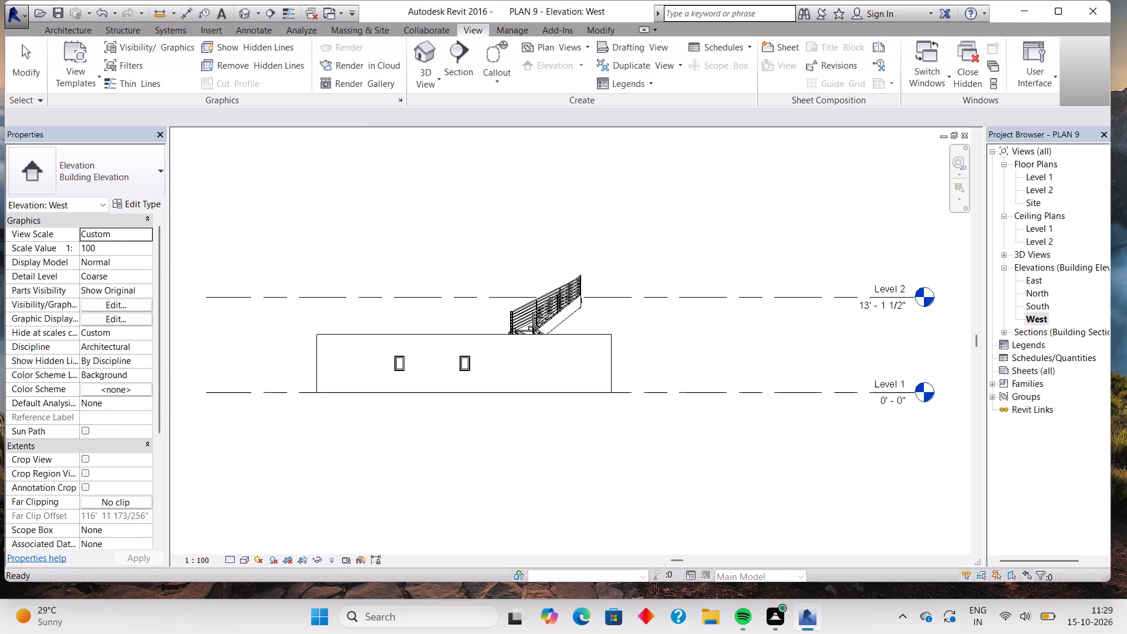
double_click(1034, 301)
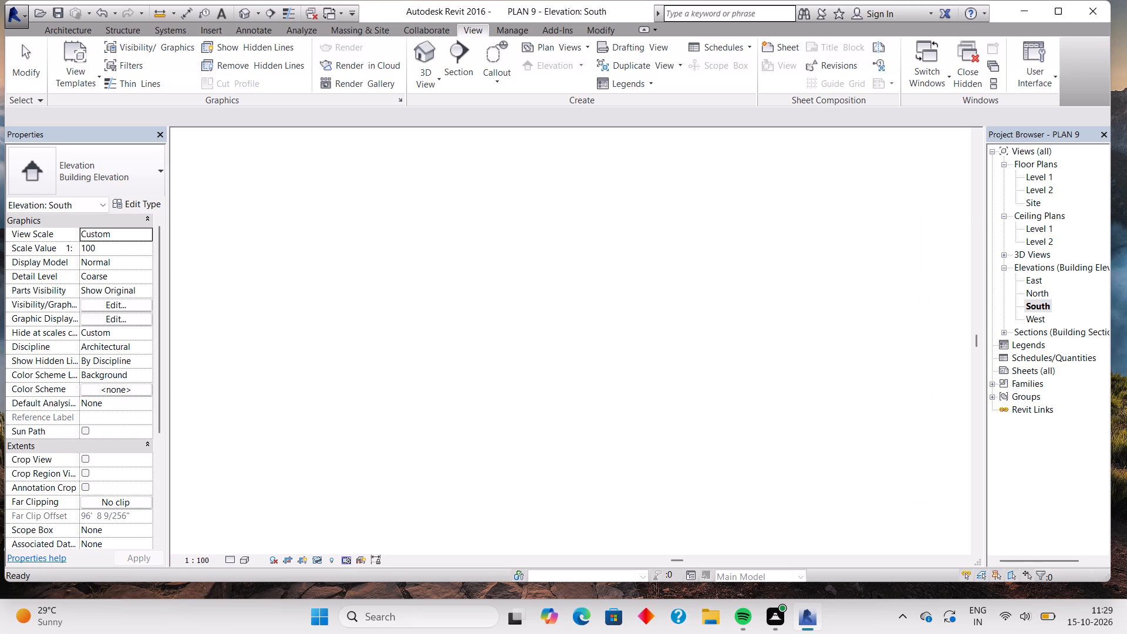
double_click(1034, 298)
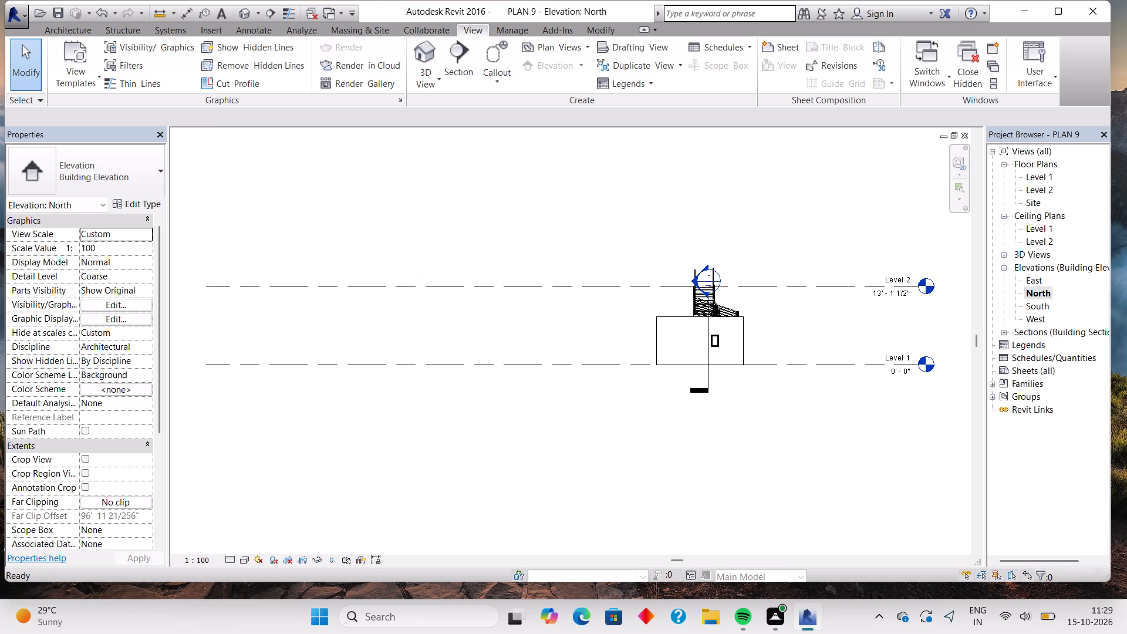
double_click(1034, 298)
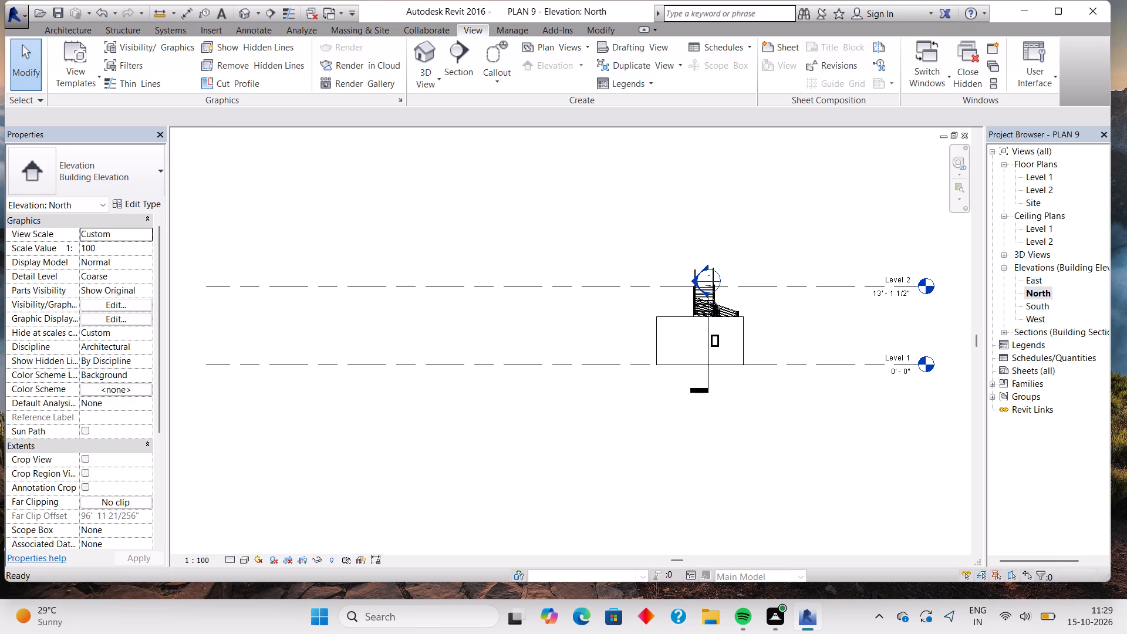
double_click(1032, 278)
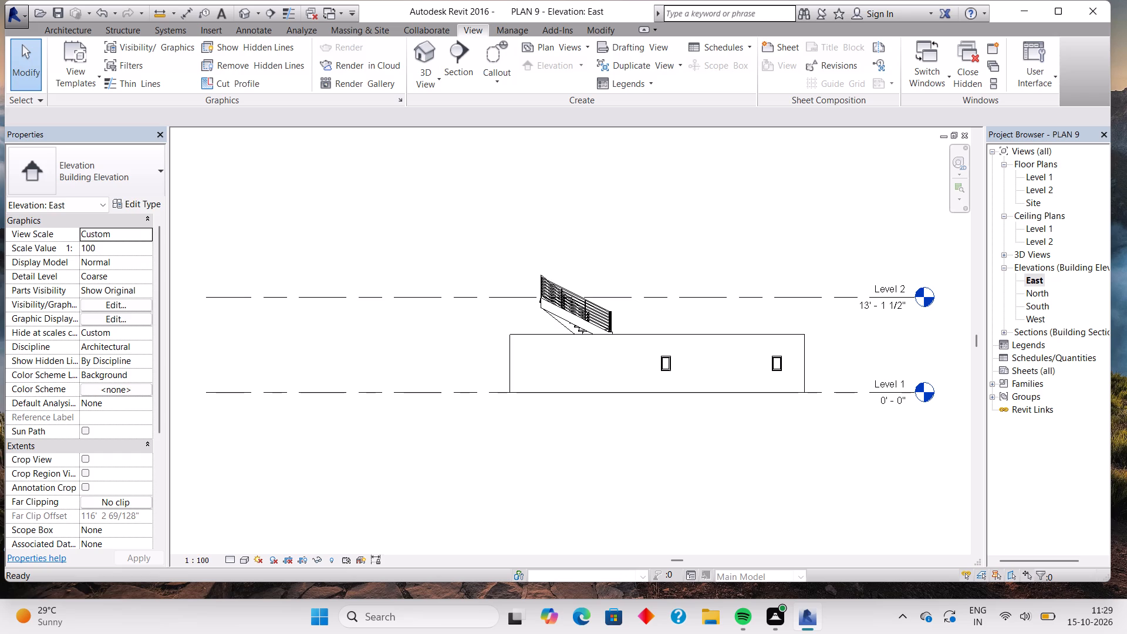
scroll(581, 497, "down", 1)
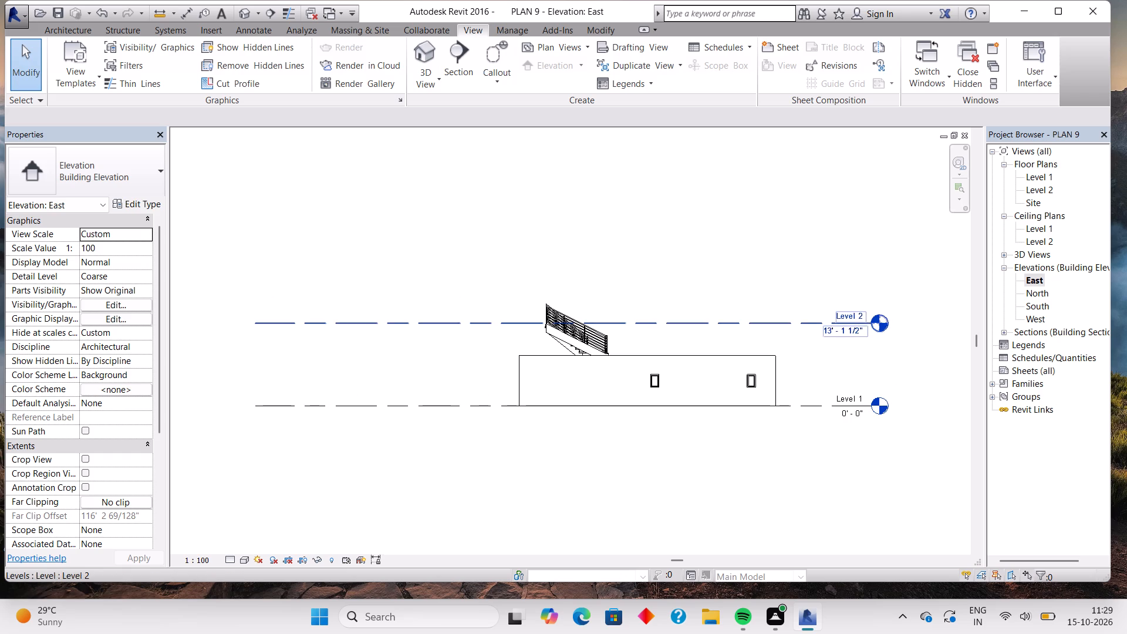
key("Escape")
key("Escape")
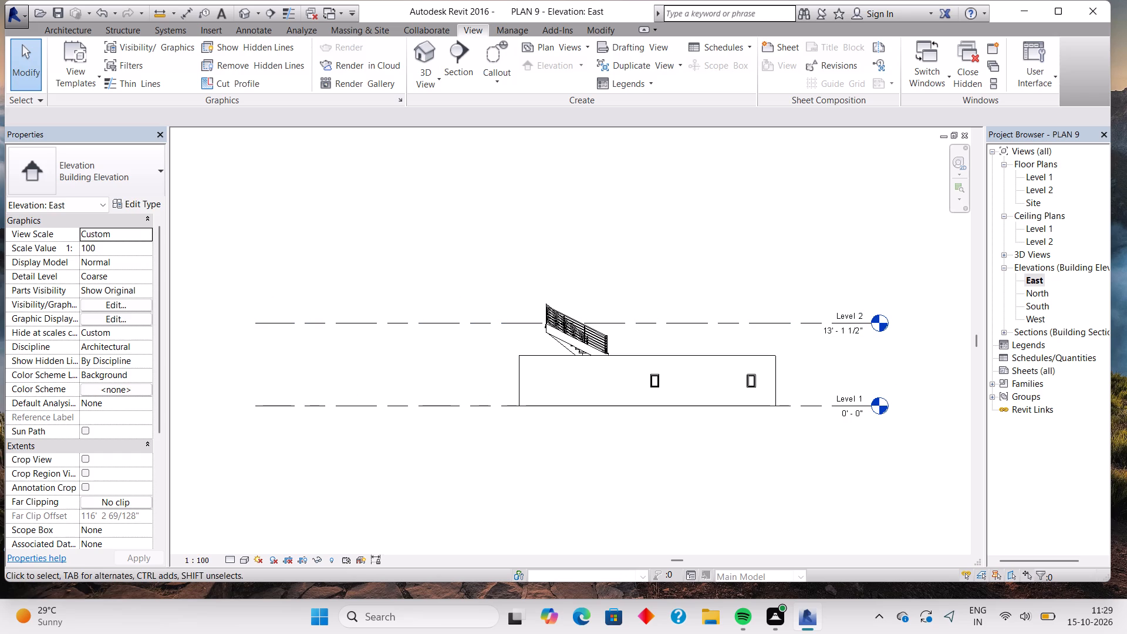
key("Escape")
key("Escape")
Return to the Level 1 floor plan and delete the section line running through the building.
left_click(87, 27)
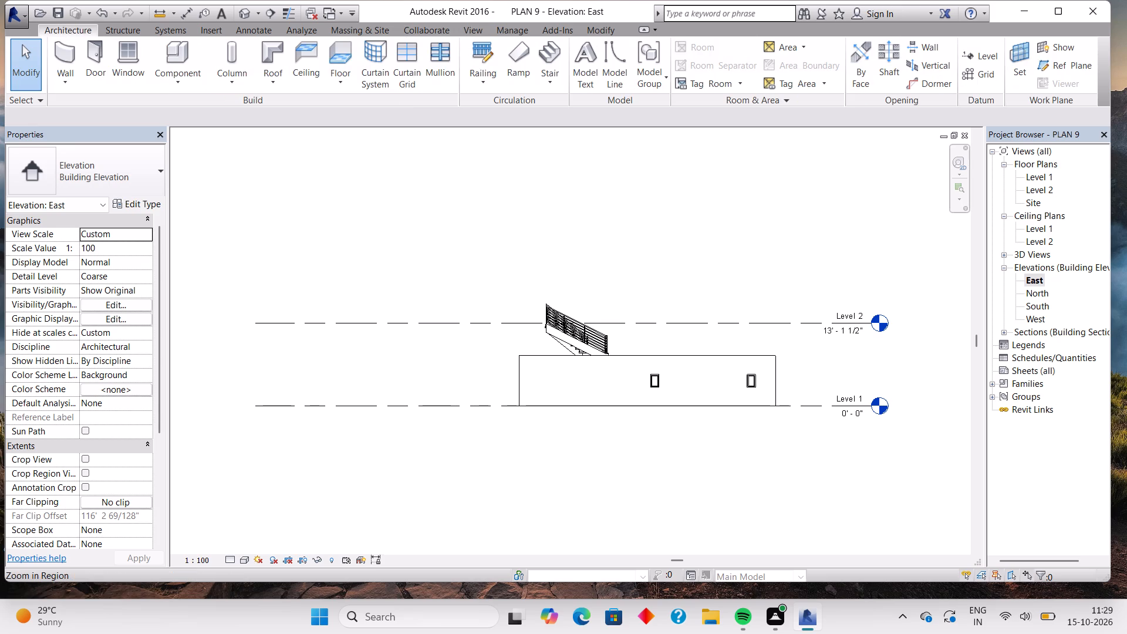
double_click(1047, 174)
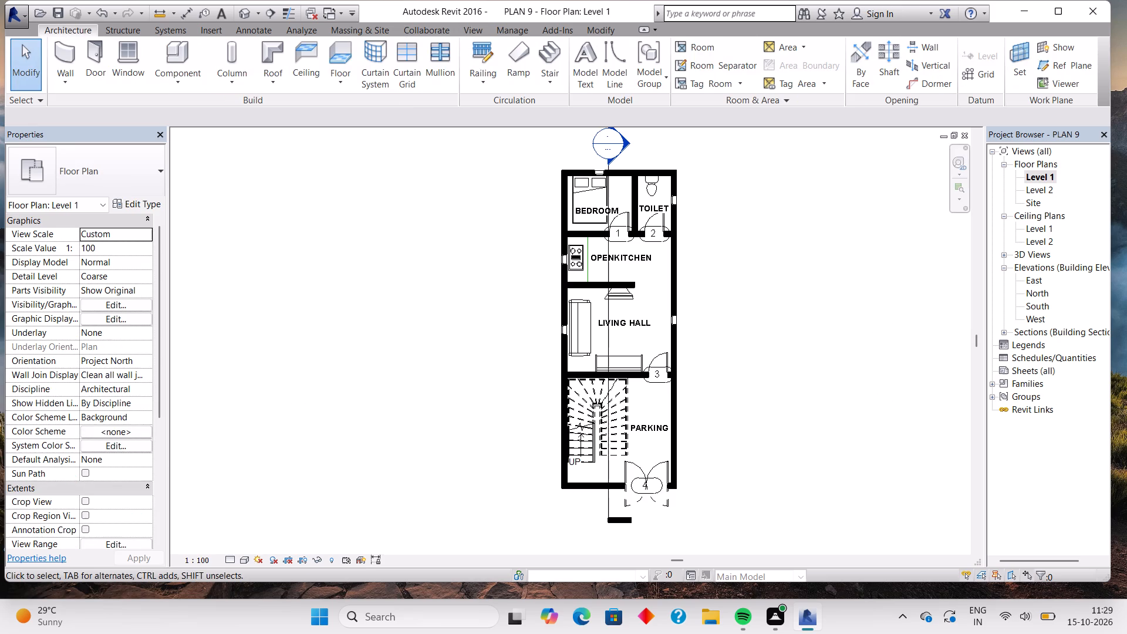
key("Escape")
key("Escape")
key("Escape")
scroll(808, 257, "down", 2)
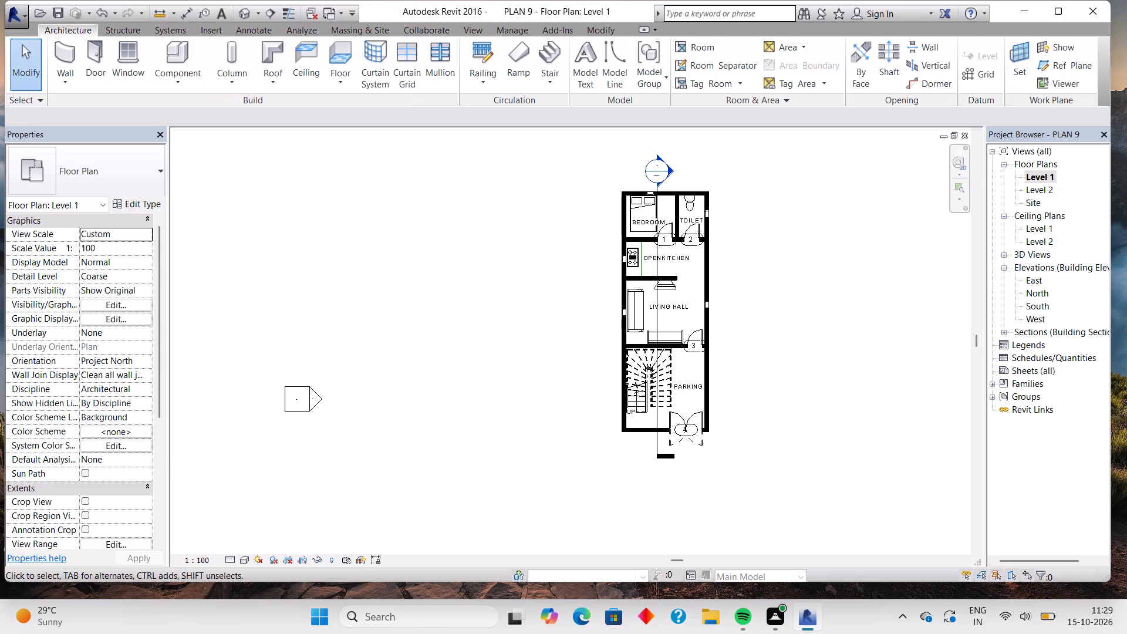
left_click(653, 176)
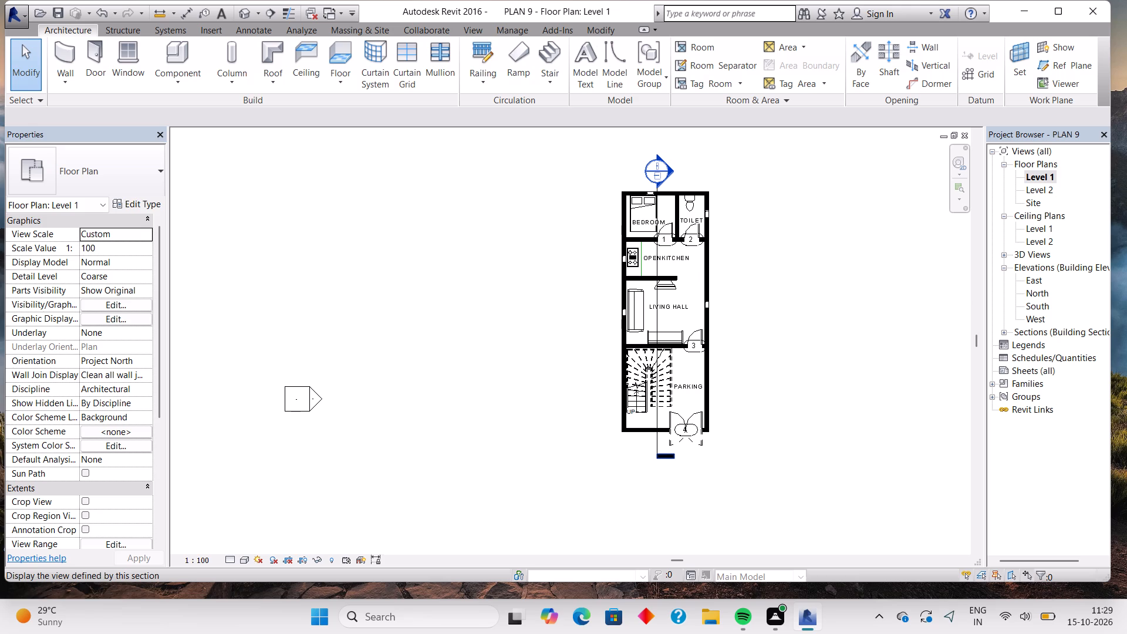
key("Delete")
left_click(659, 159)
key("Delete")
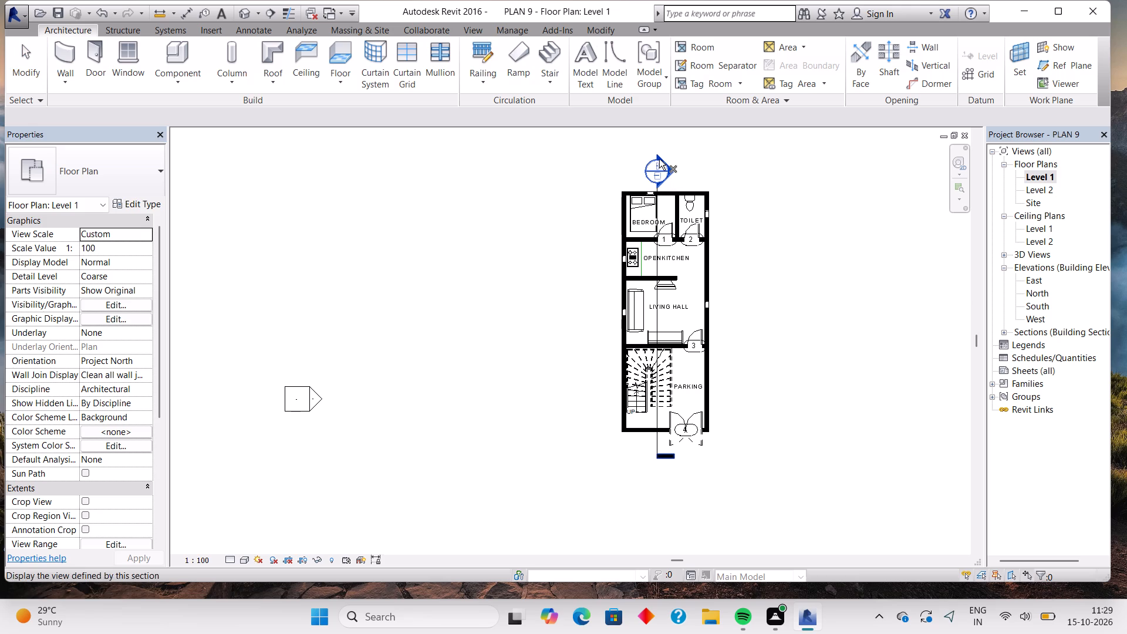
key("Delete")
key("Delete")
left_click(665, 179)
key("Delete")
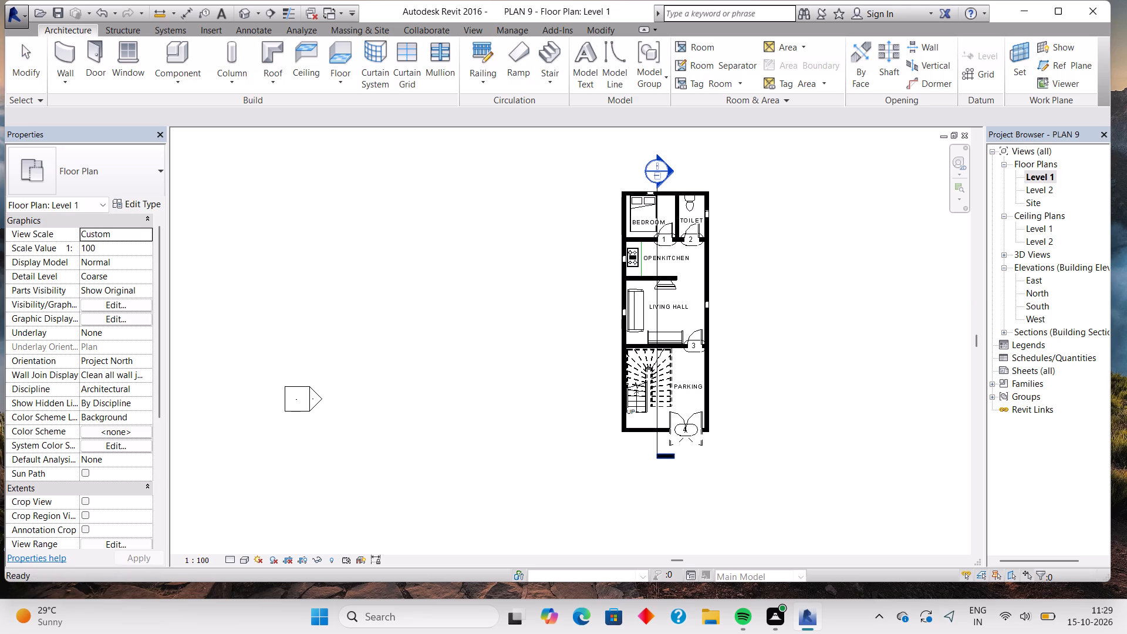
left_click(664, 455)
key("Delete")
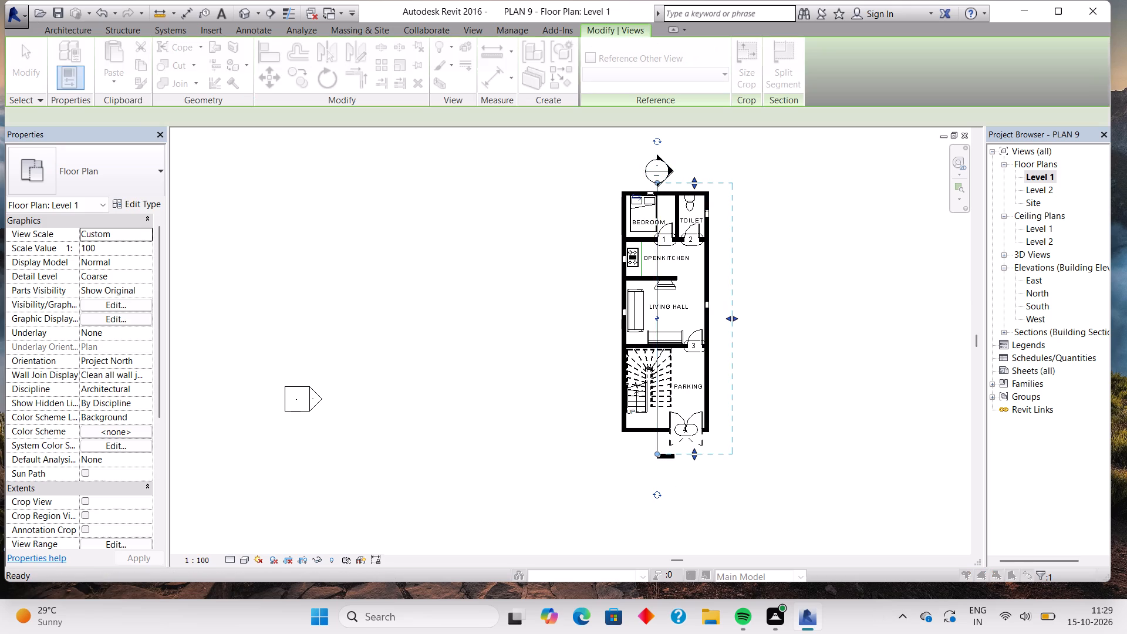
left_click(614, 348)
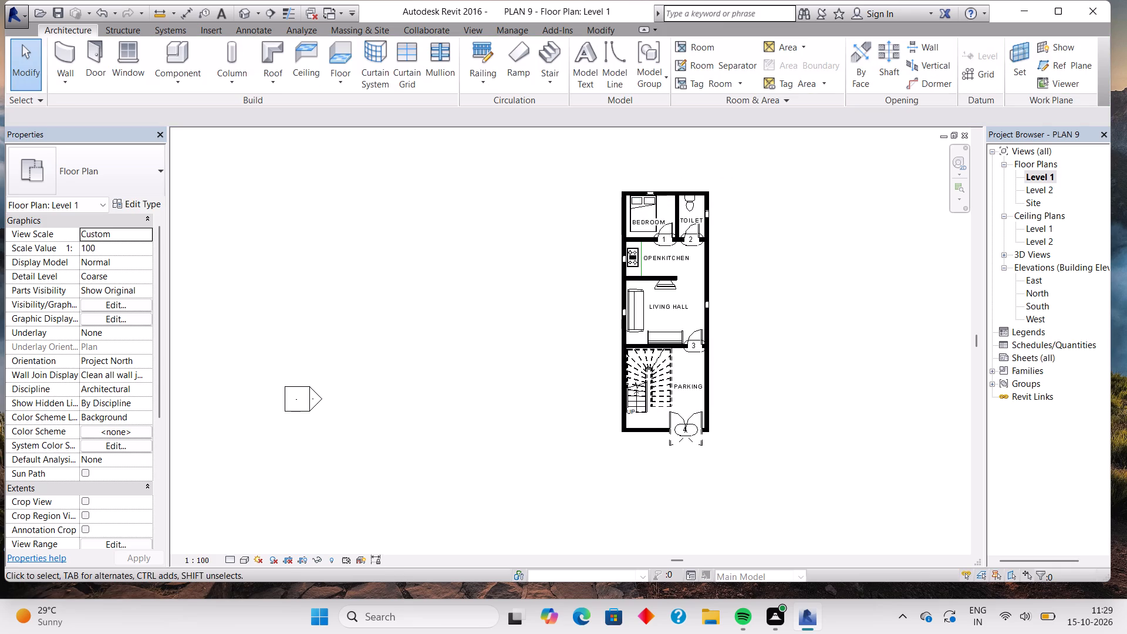
Print the current window of the Level 1 plan with Microsoft Print to PDF, combined into a single file named PLAN 9.
scroll(832, 193, "down", 3)
scroll(829, 217, "up", 7)
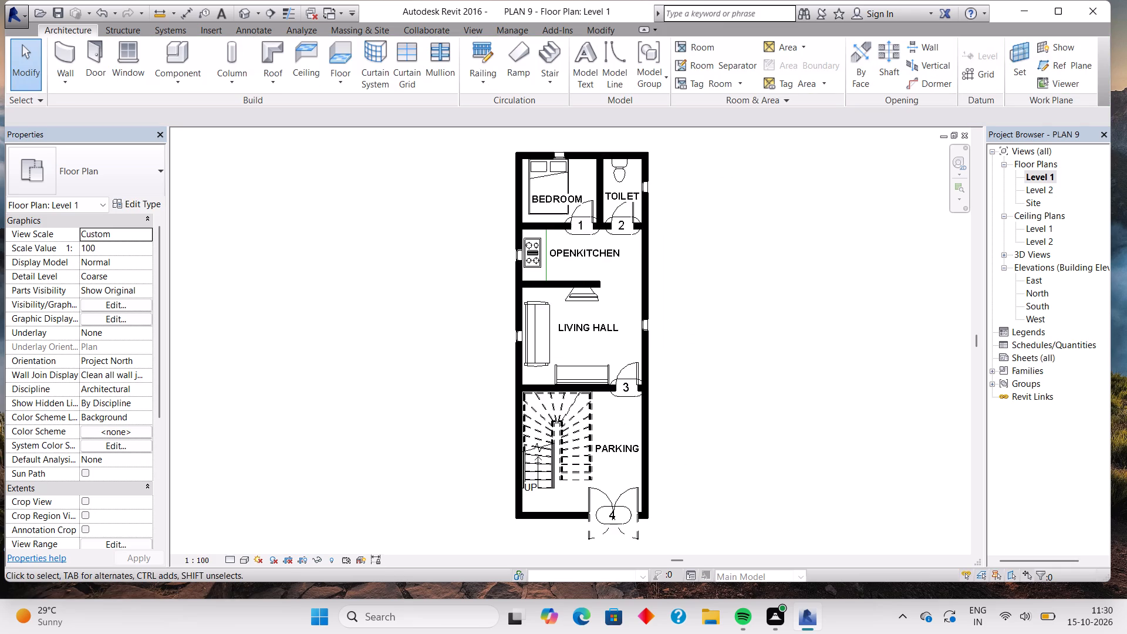
scroll(829, 232, "down", 2)
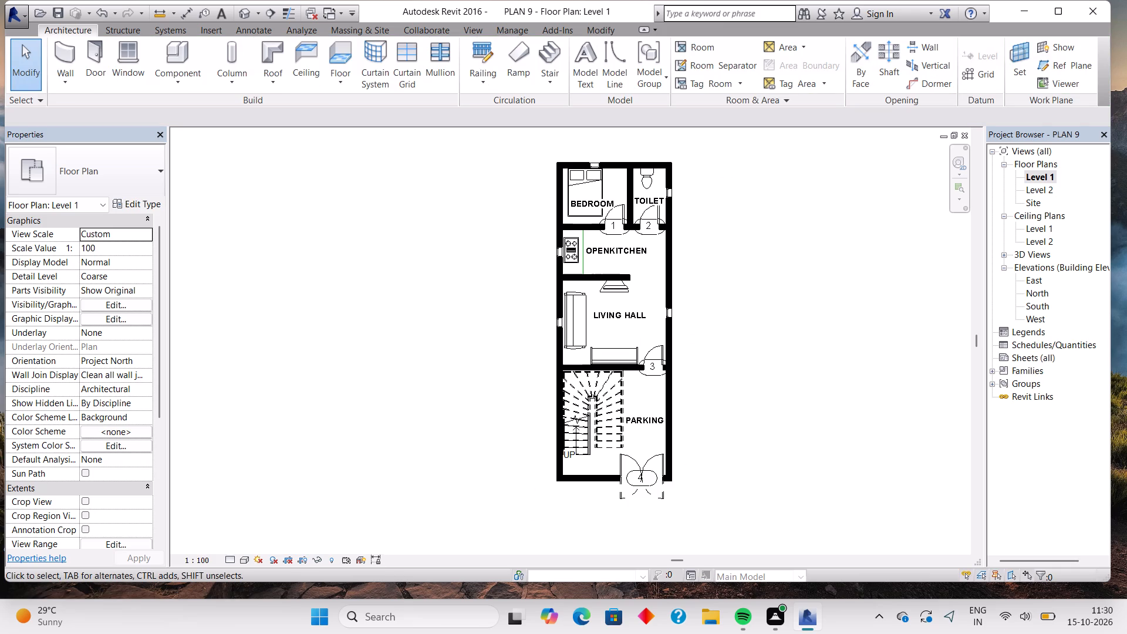
left_click(8, 22)
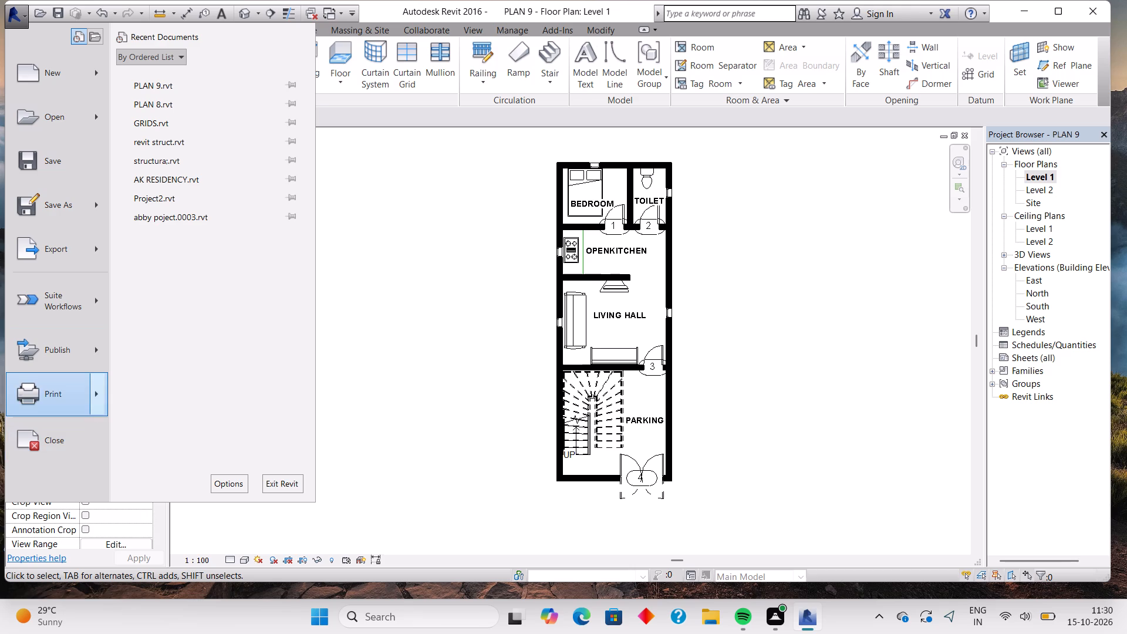
left_click(55, 410)
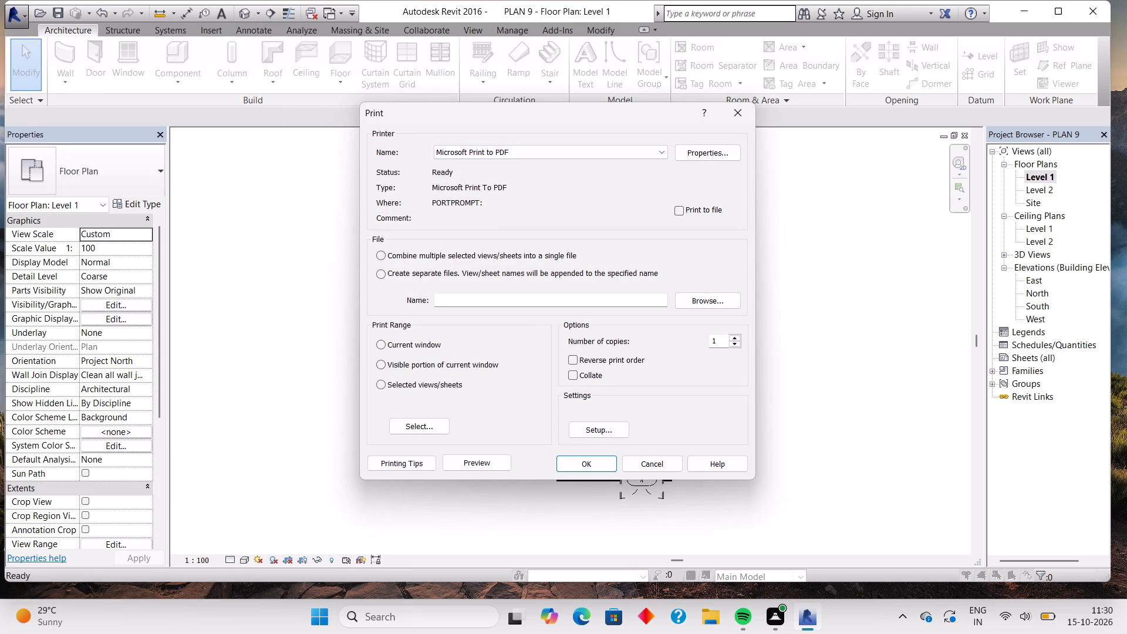
left_click(379, 258)
left_click(438, 295)
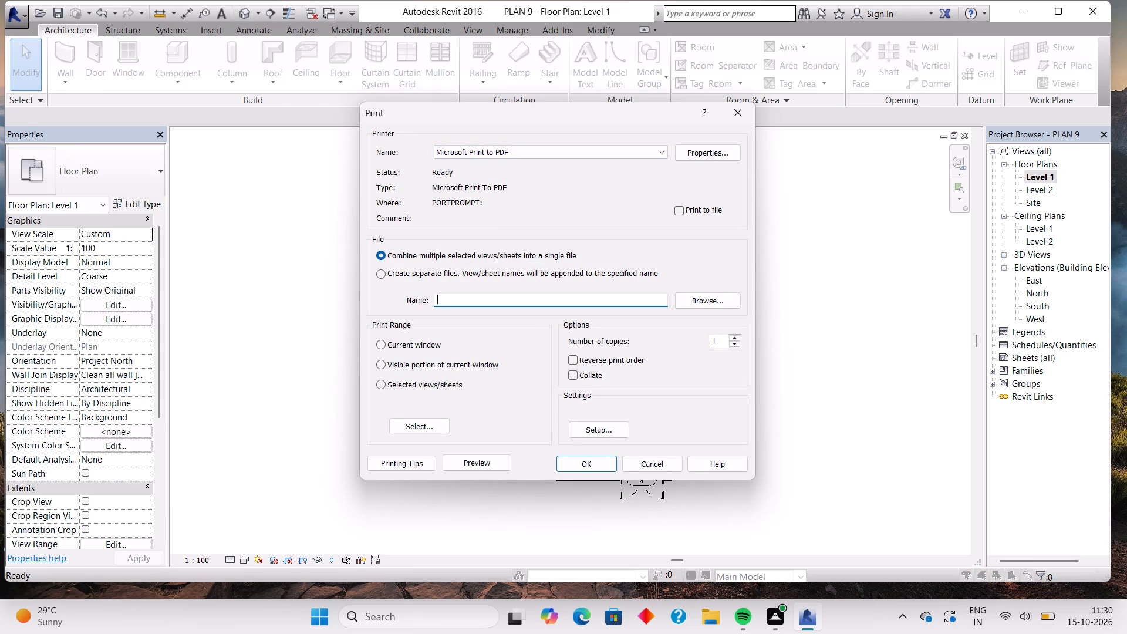
type("PLAM")
key("BackSpace")
key("m")
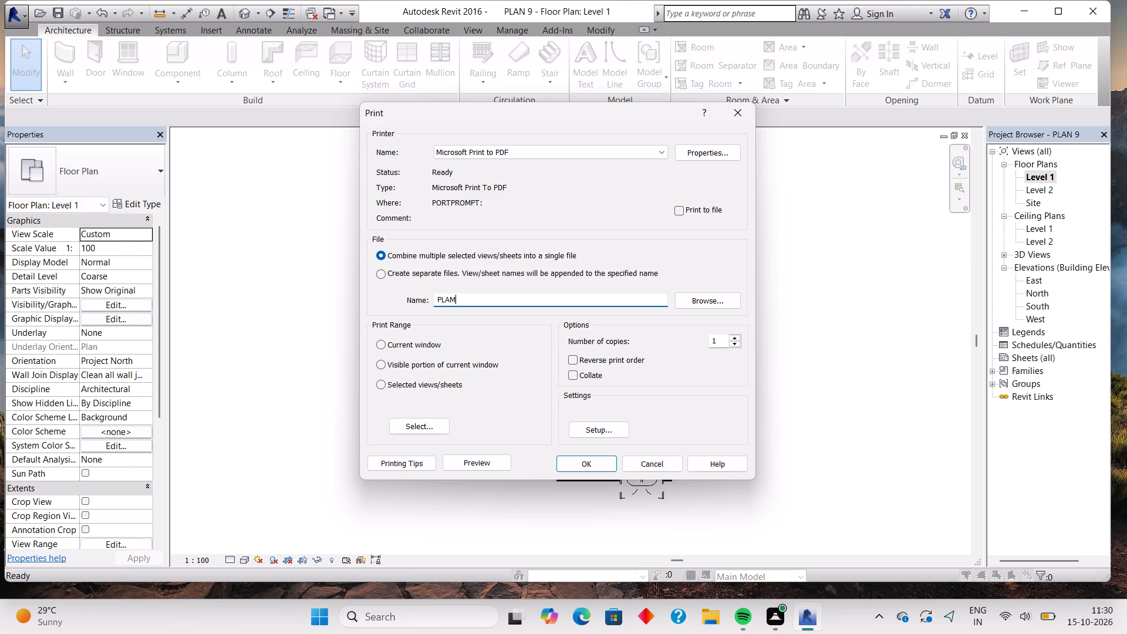
key("BackSpace")
type("N")
key("space")
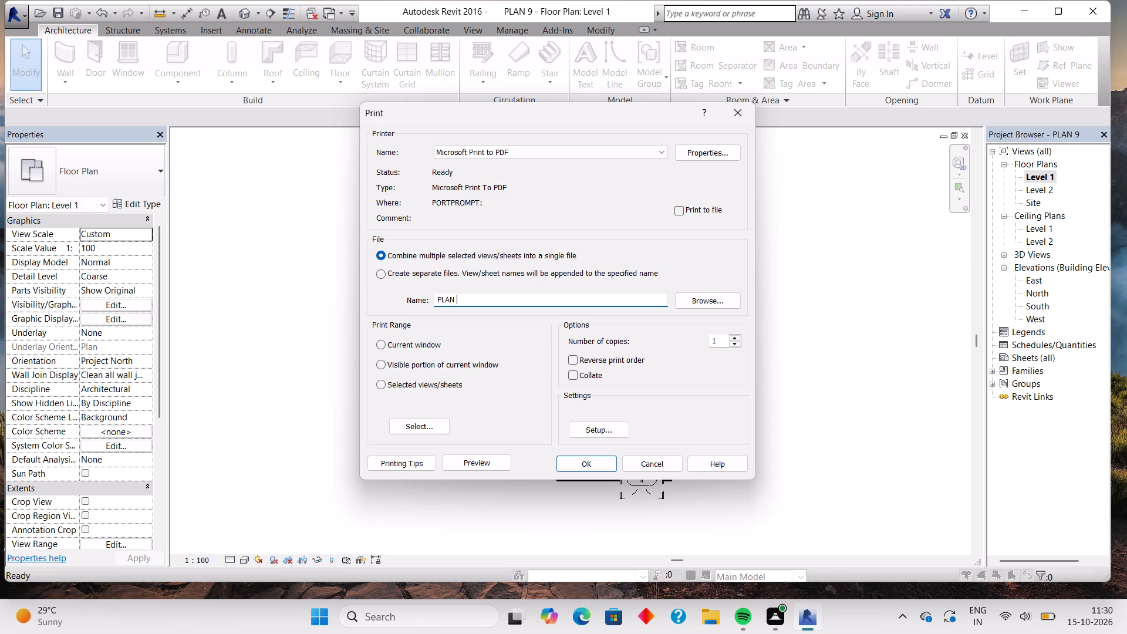
key("9")
left_click(386, 344)
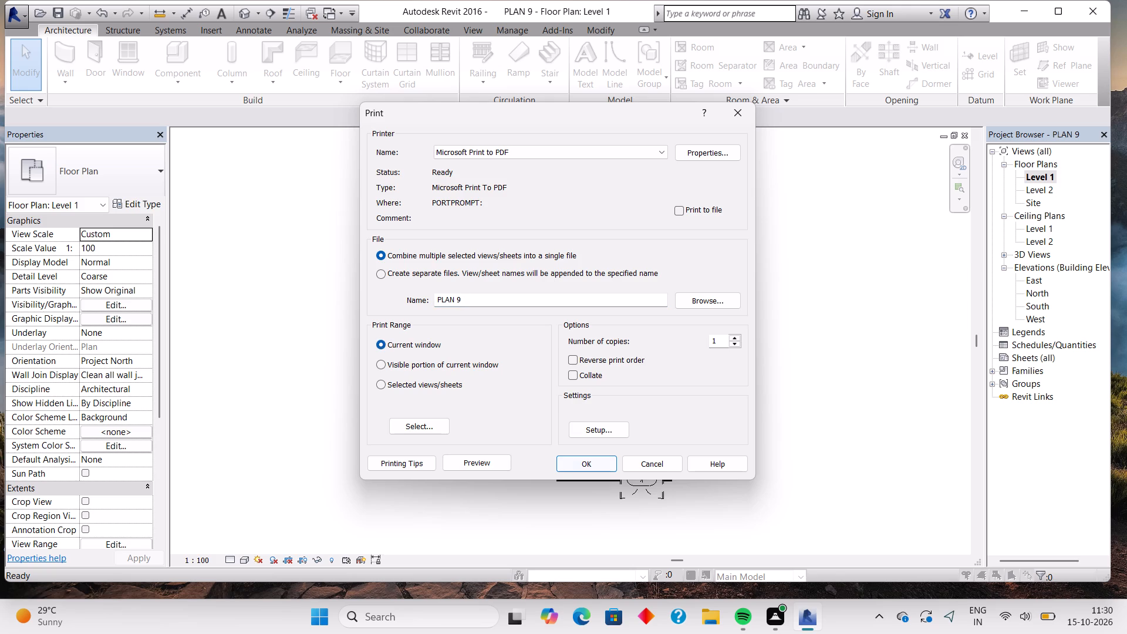
left_click(590, 459)
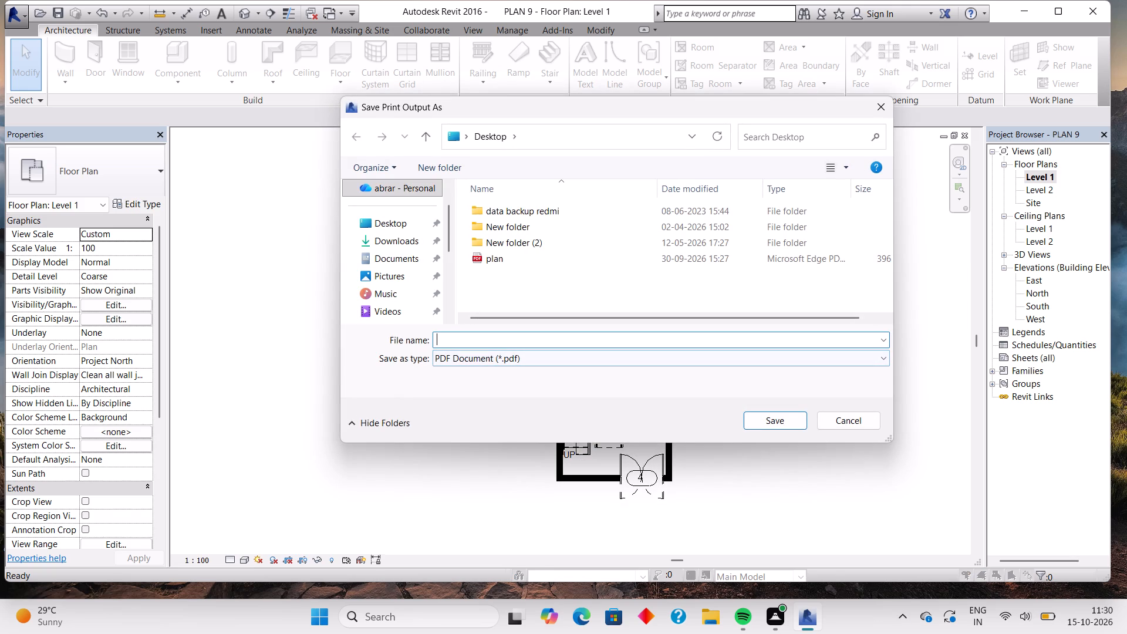
Save the print output on the Desktop as a PDF document named PLAN 9.
type("PL")
type("AN 9")
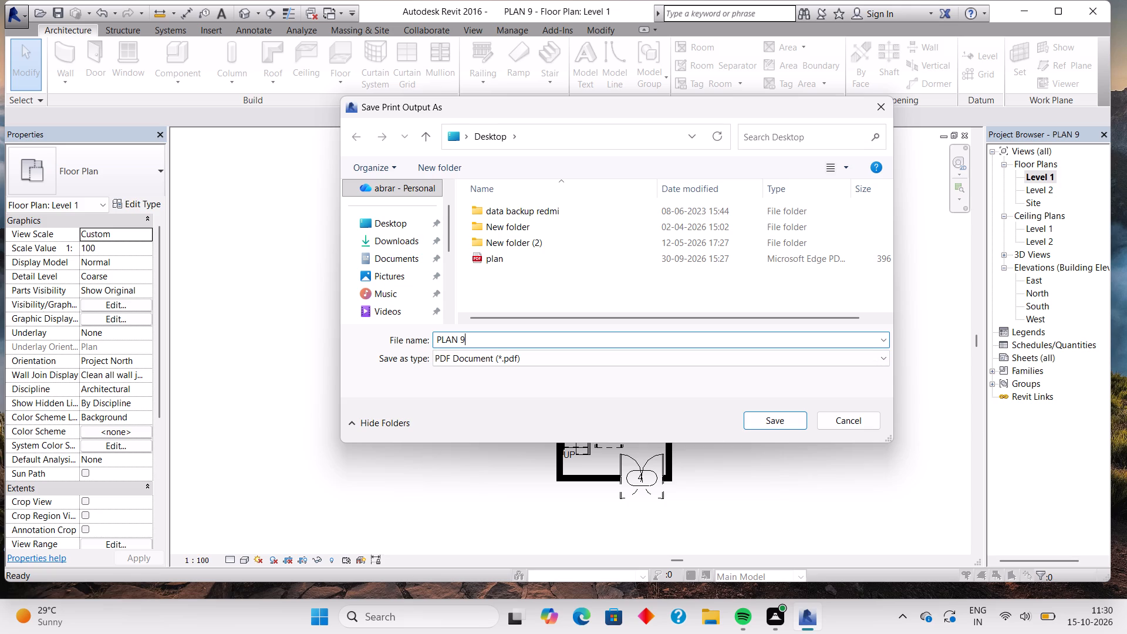
left_click(751, 427)
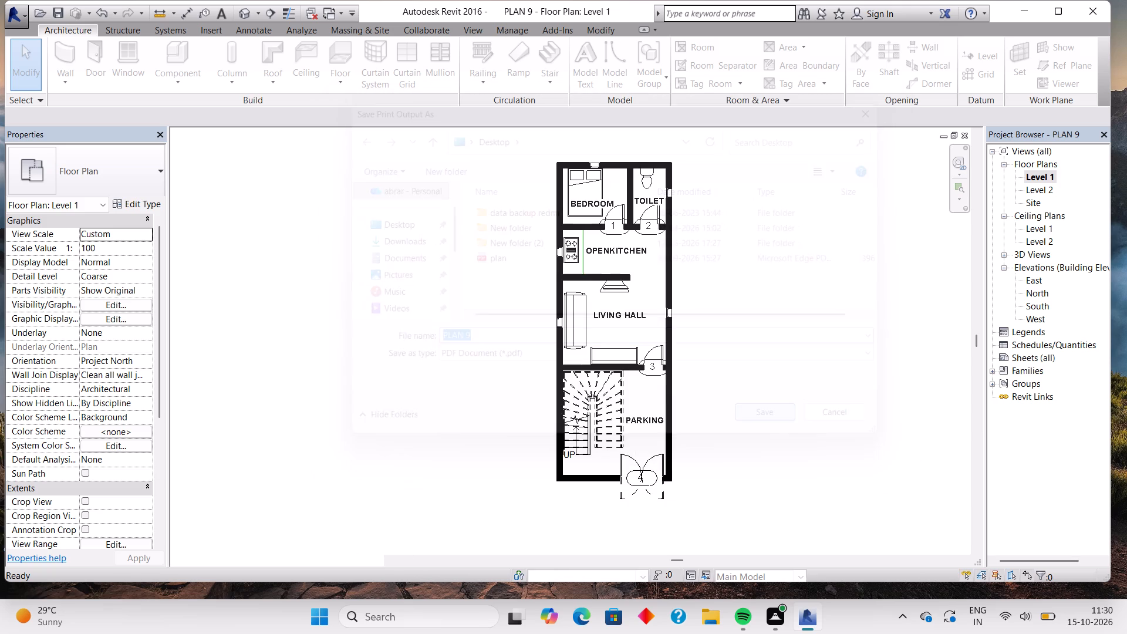